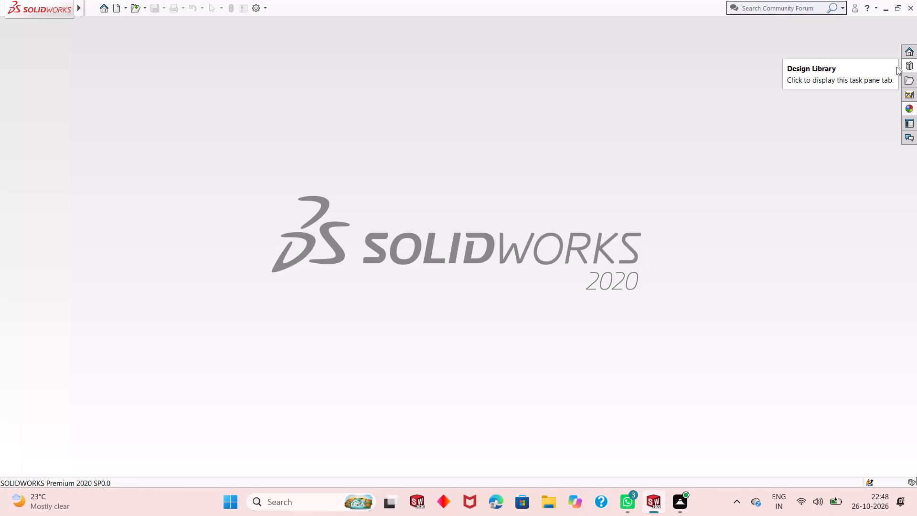
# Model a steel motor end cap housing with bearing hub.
# Create a new part document.
pyautogui.click(120, 12)
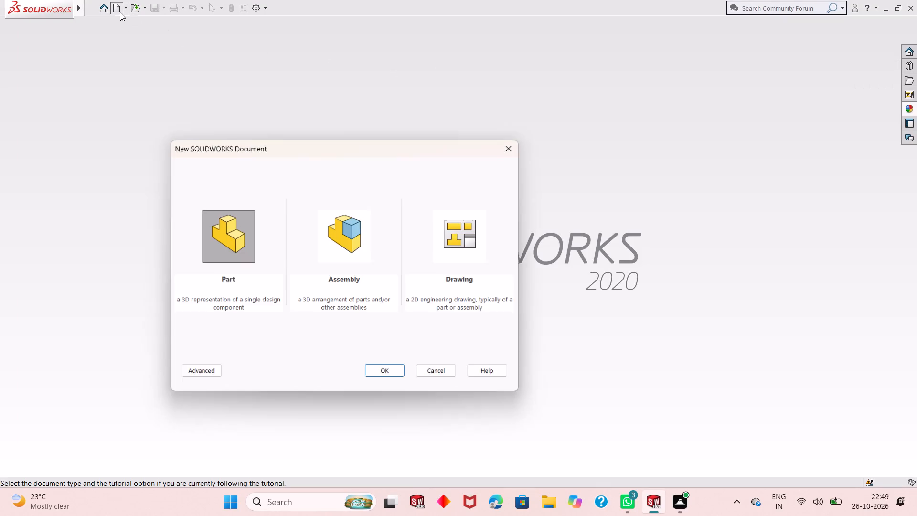
pyautogui.doubleClick(208, 235)
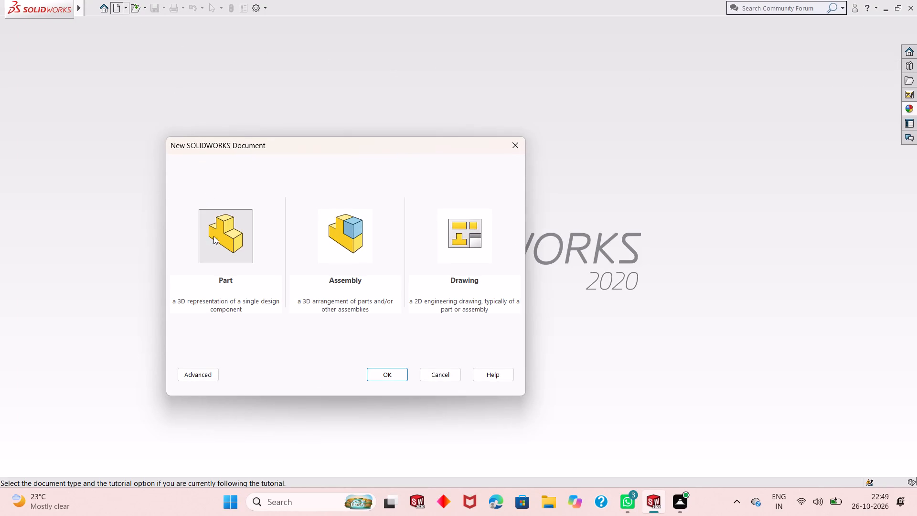
pyautogui.doubleClick(224, 234)
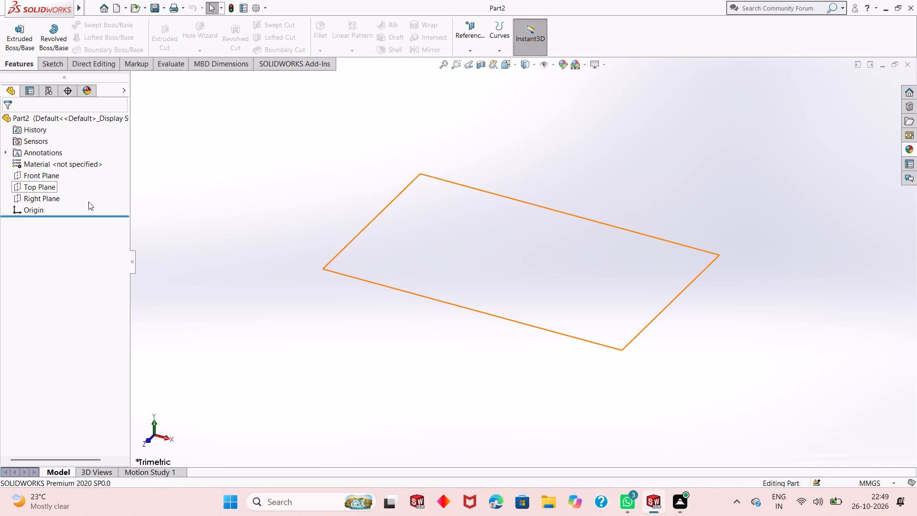
# Start a sketch on the Front Plane and draw a circle about 128 mm in diameter centred on the origin.
pyautogui.click(53, 174)
pyautogui.click(62, 164)
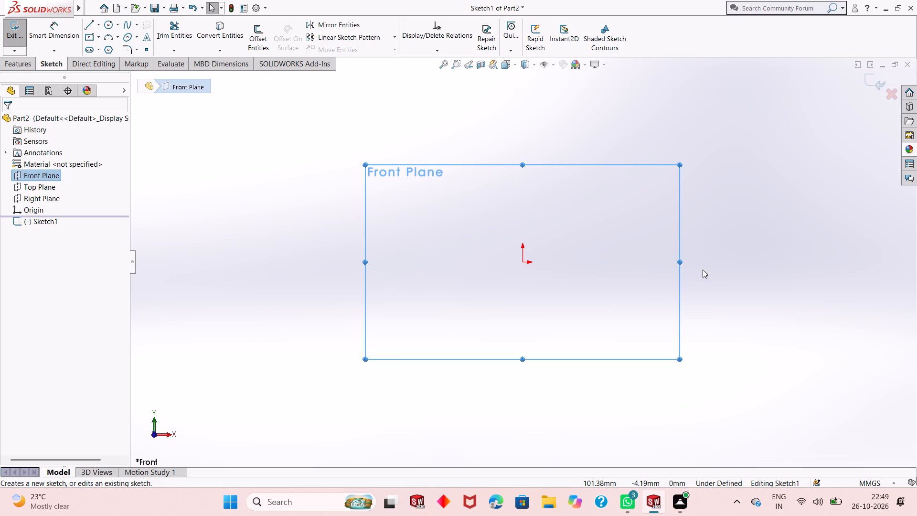
pyautogui.click(104, 29)
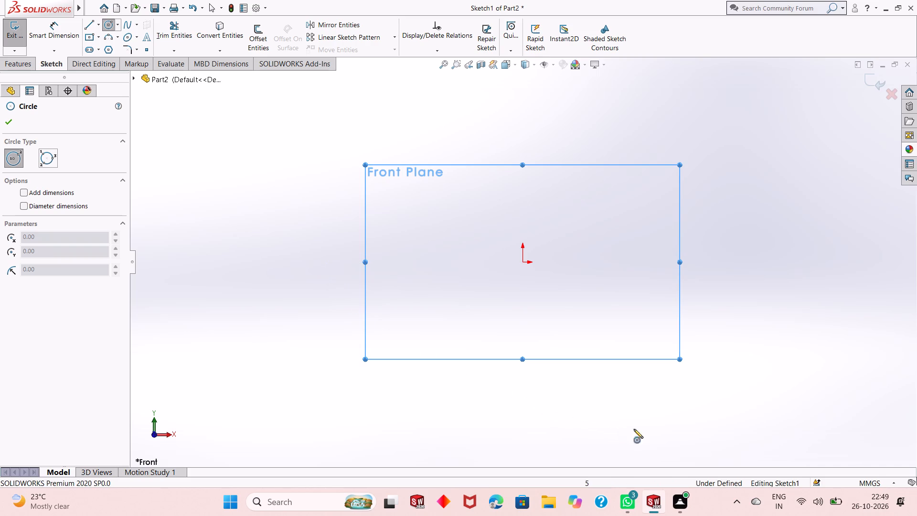
pyautogui.click(521, 264)
pyautogui.click(602, 183)
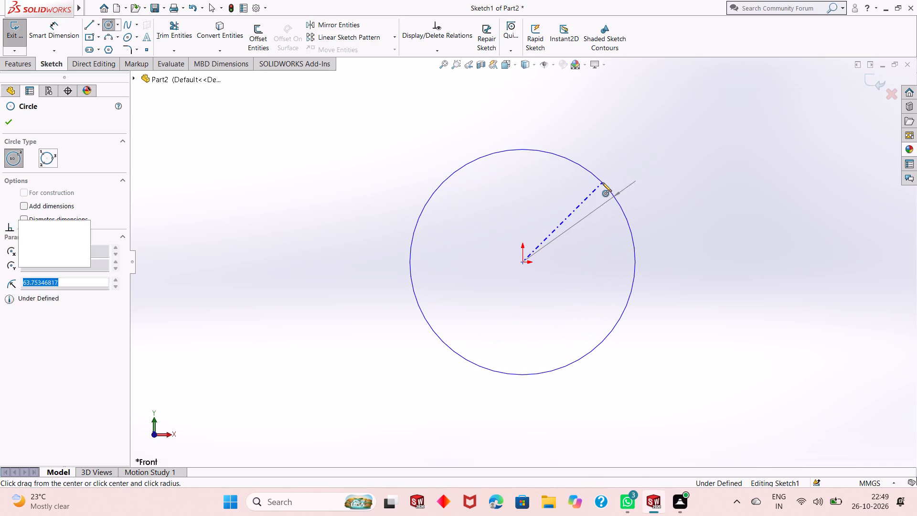
pyautogui.rightClick(649, 162)
pyautogui.click(678, 170)
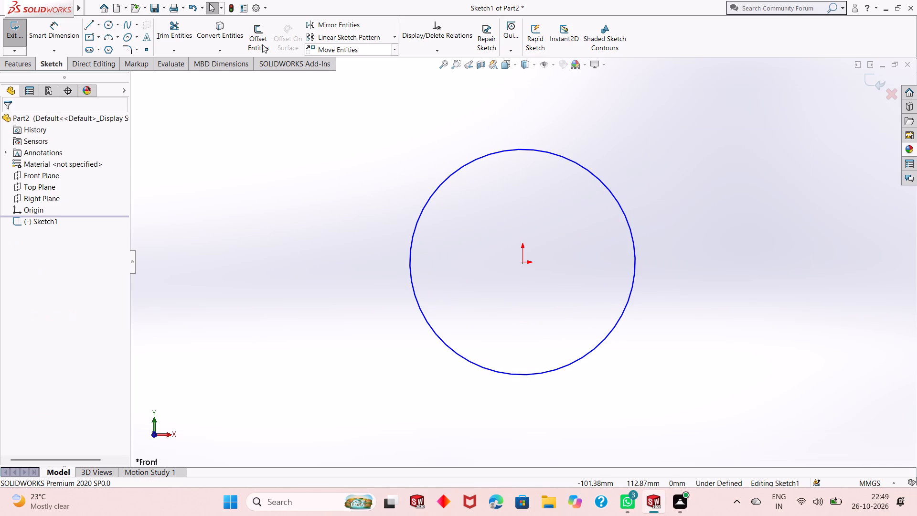
# Dimension the circle's diameter as 176 mm and exit the sketch.
pyautogui.click(83, 40)
pyautogui.click(75, 38)
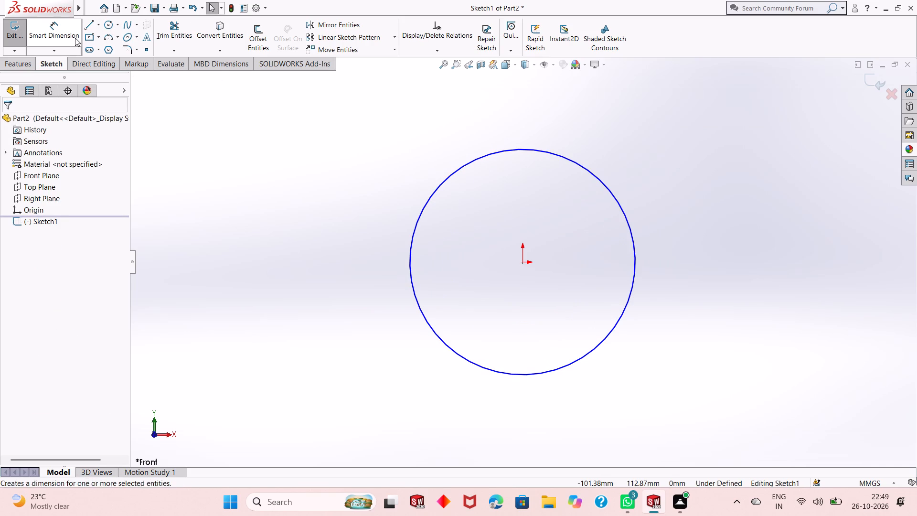
pyautogui.click(557, 154)
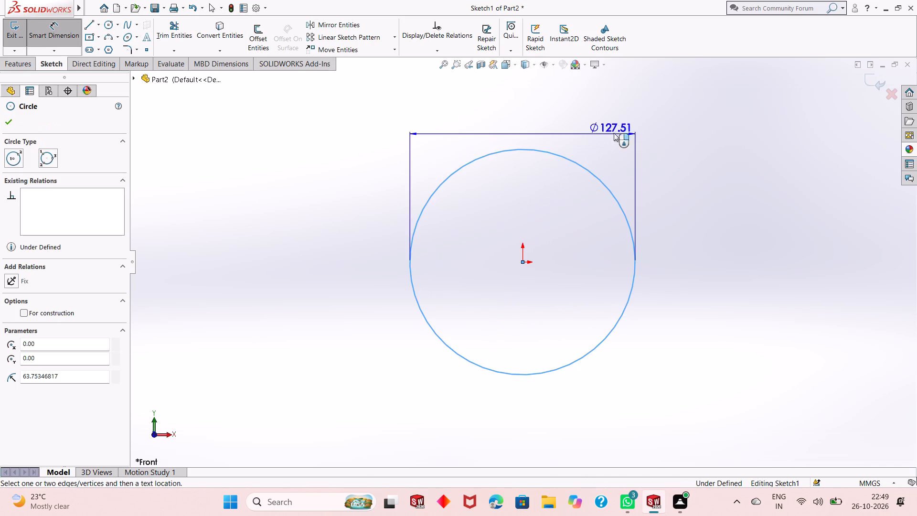
pyautogui.click(713, 108)
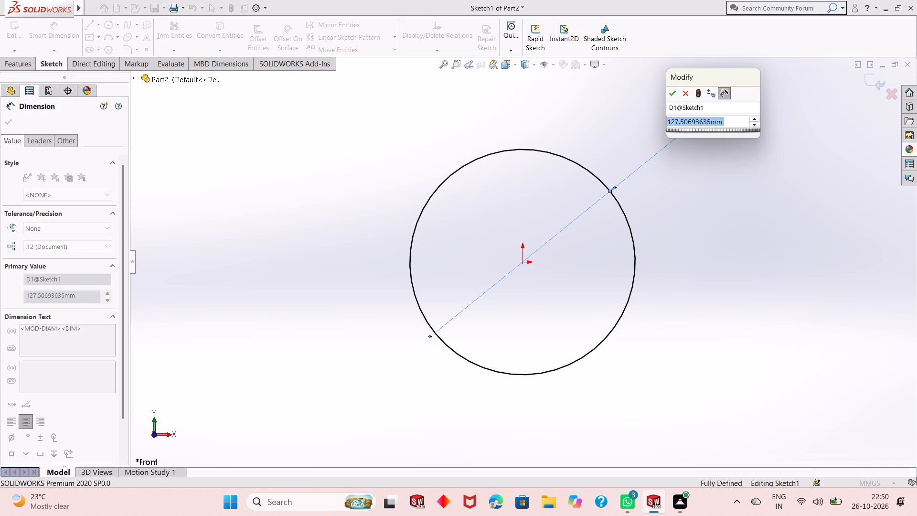
pyautogui.write('176')
pyautogui.press('Return')
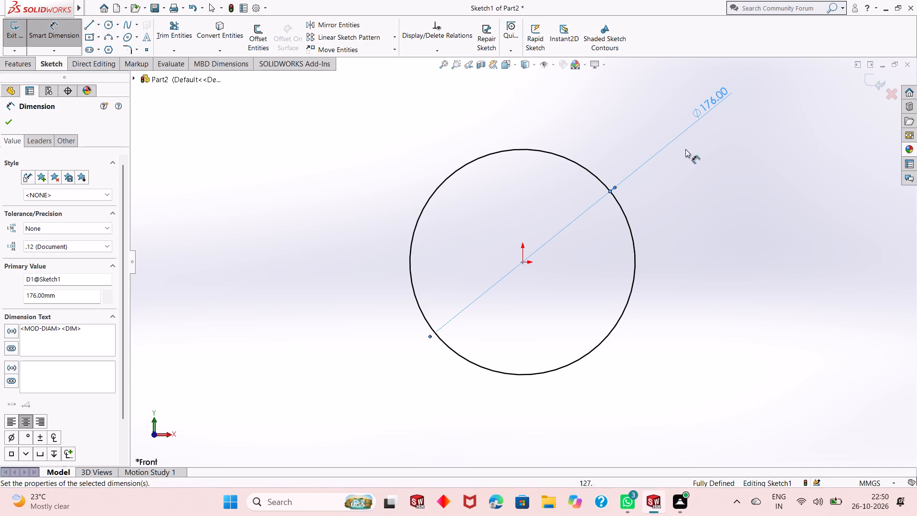
pyautogui.click(7, 123)
pyautogui.scroll(1, 465, 218)
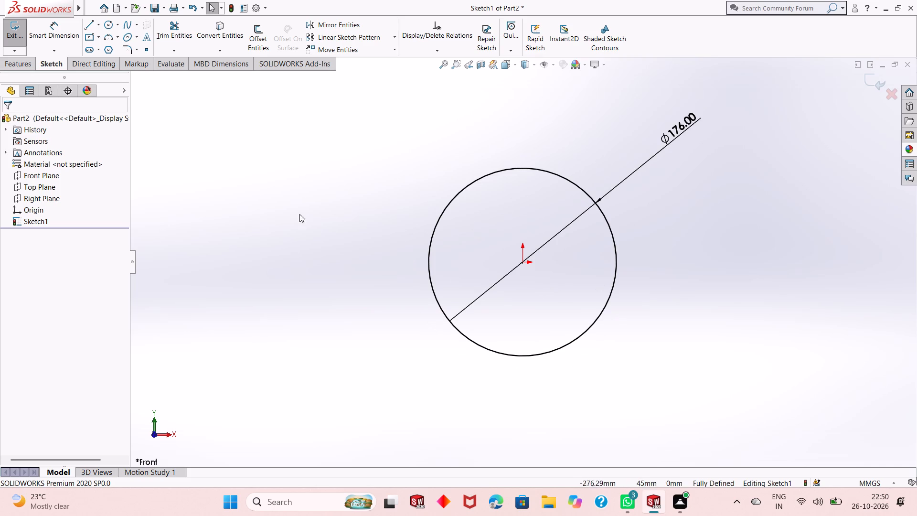
pyautogui.moveTo(496, 277); pyautogui.dragTo(528, 269, button='middle')
pyautogui.middleClick(528, 269)
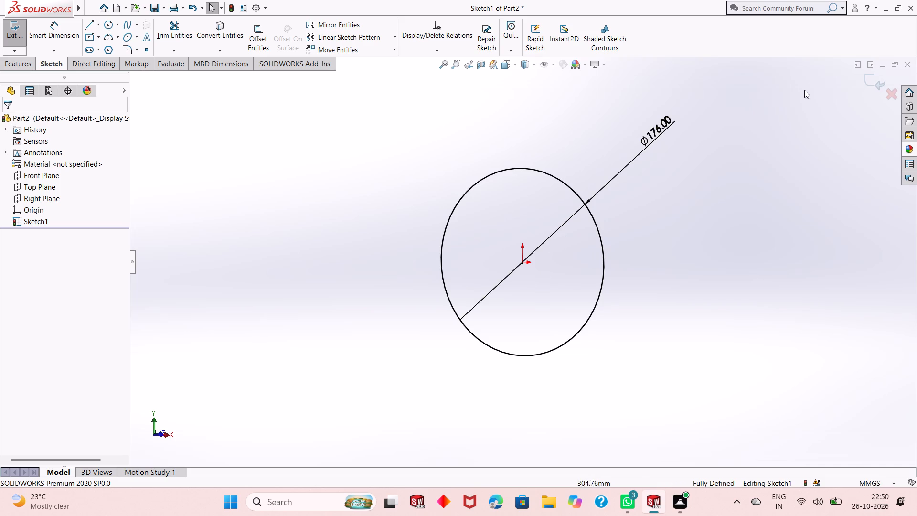
pyautogui.click(879, 79)
# Set up a reference plane offset 68 mm from the Front Plane, with the offset direction flipped.
pyautogui.click(457, 42)
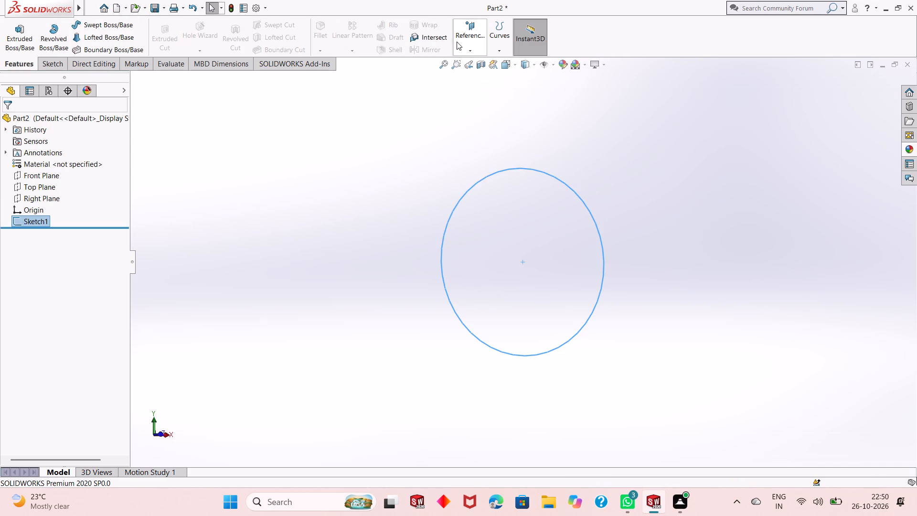
pyautogui.click(42, 179)
pyautogui.moveTo(682, 210); pyautogui.dragTo(659, 231, button='middle')
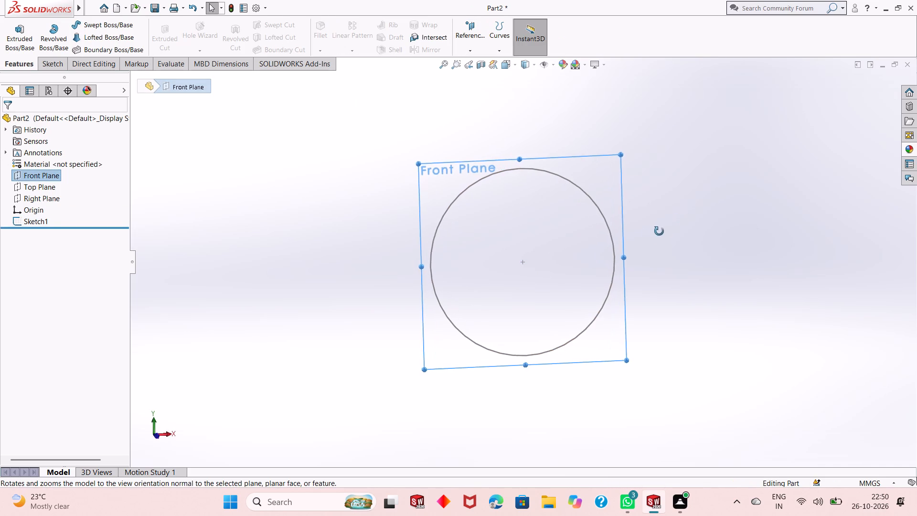
pyautogui.moveTo(659, 231); pyautogui.dragTo(759, 247, button='middle')
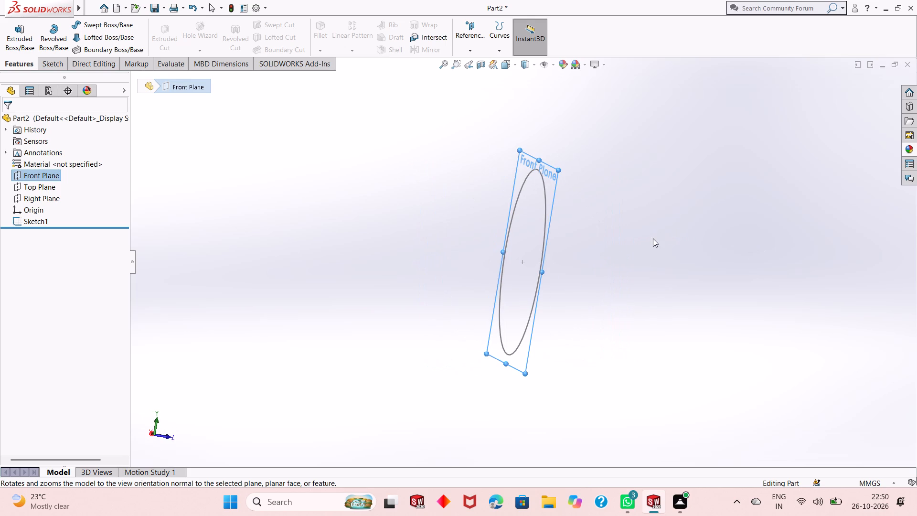
pyautogui.moveTo(594, 214); pyautogui.dragTo(599, 215, button='middle')
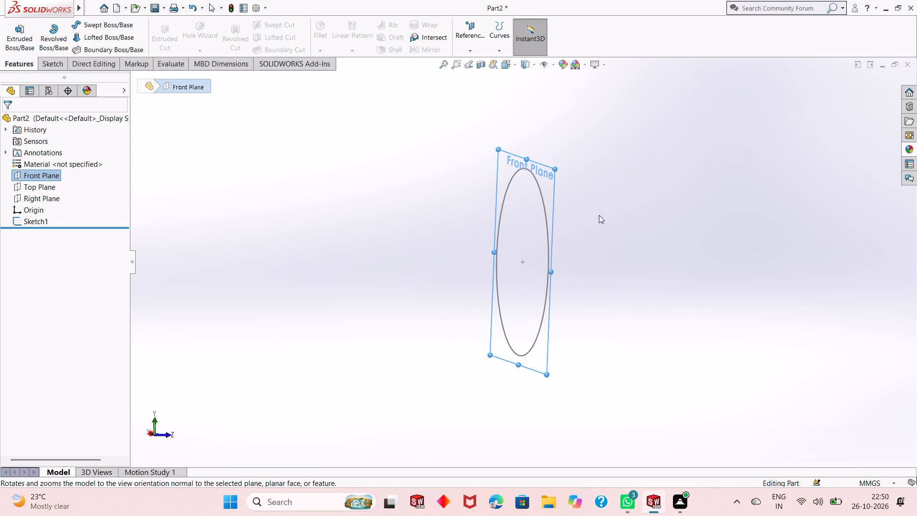
pyautogui.click(488, 41)
pyautogui.click(483, 37)
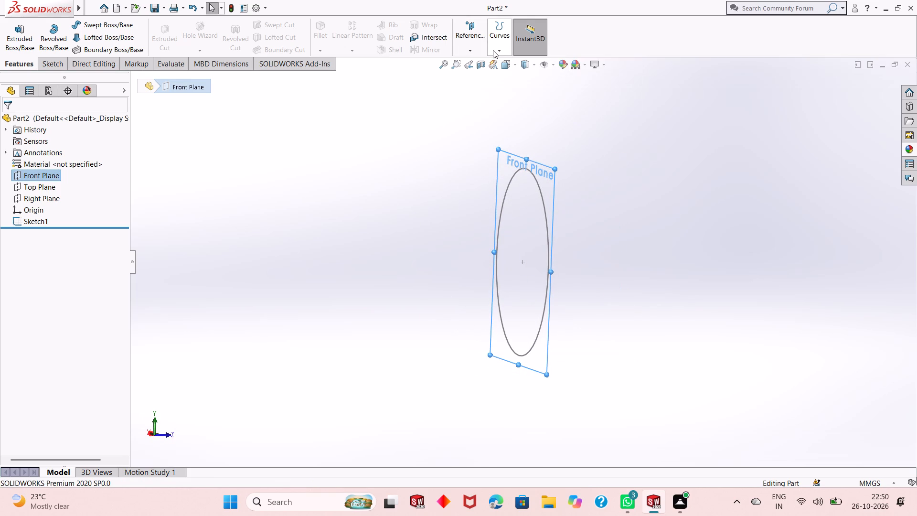
pyautogui.click(473, 43)
pyautogui.click(482, 56)
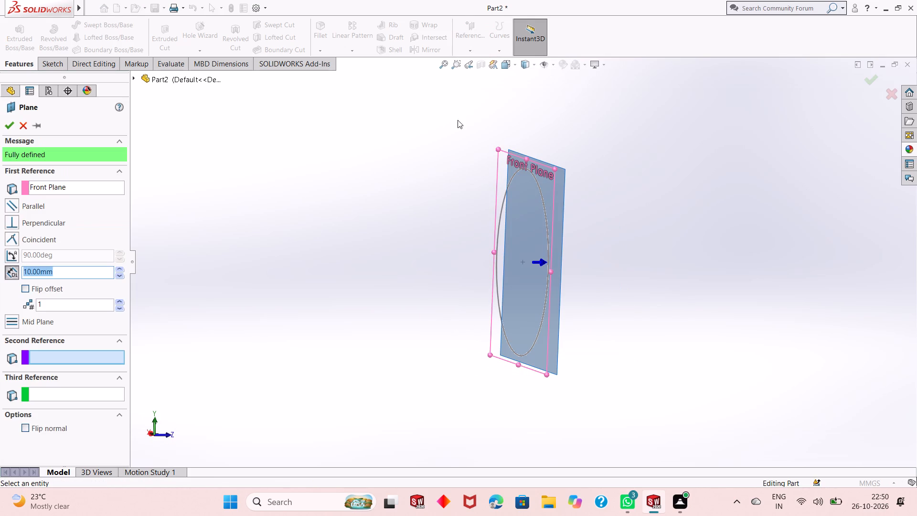
pyautogui.moveTo(518, 221); pyautogui.dragTo(510, 225, button='middle')
pyautogui.scroll(1, 510, 225)
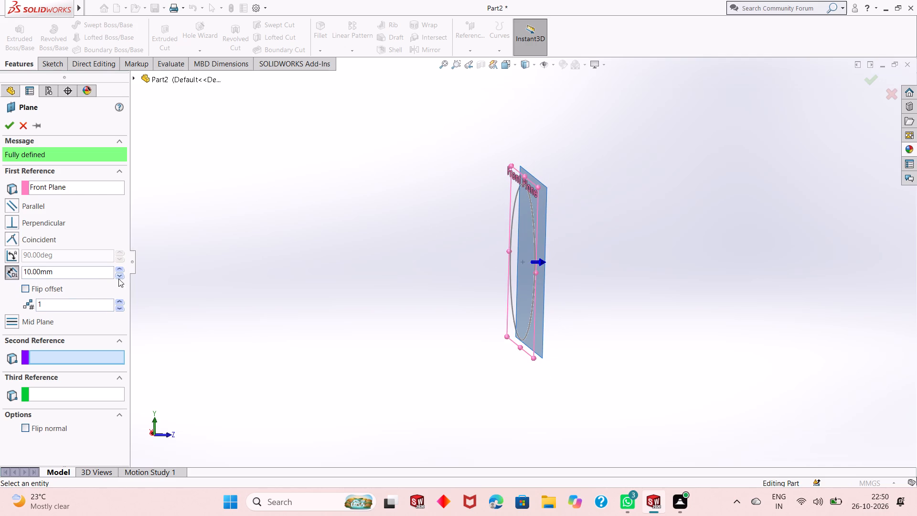
pyautogui.click(44, 293)
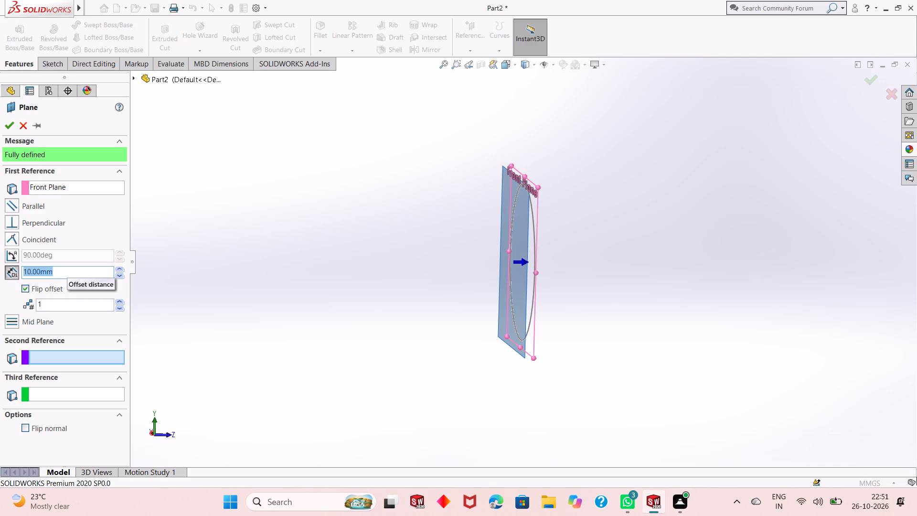
pyautogui.press('6')
pyautogui.press('8')
pyautogui.press('Return')
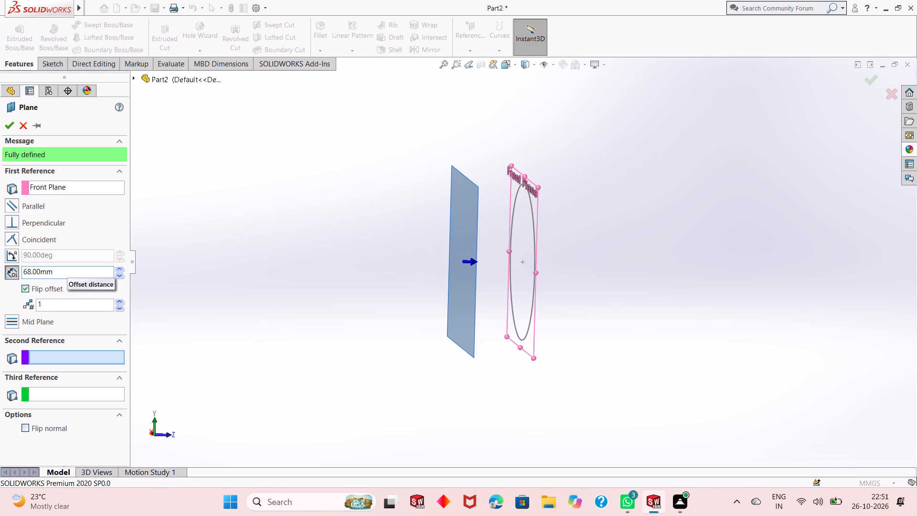
# Set the reference plane's offset distance to 55 mm and create the plane.
pyautogui.doubleClick(51, 274)
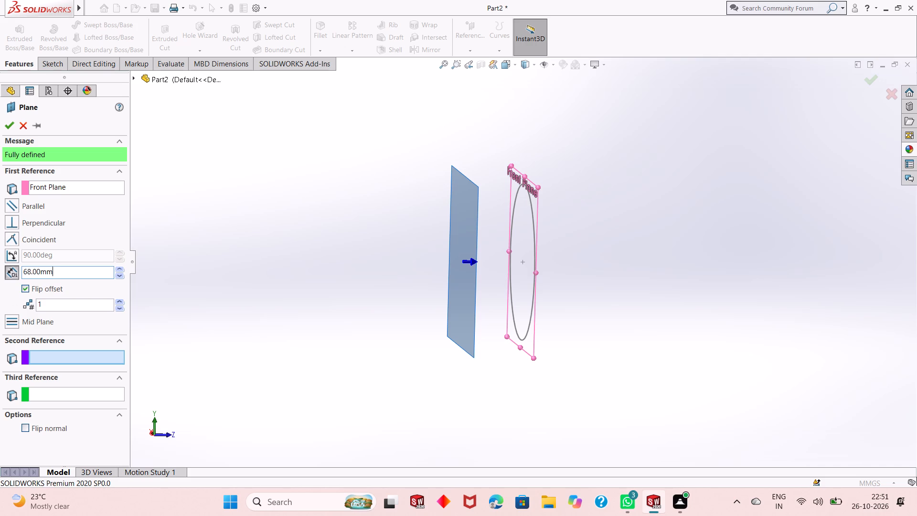
pyautogui.write('55')
pyautogui.press('Return')
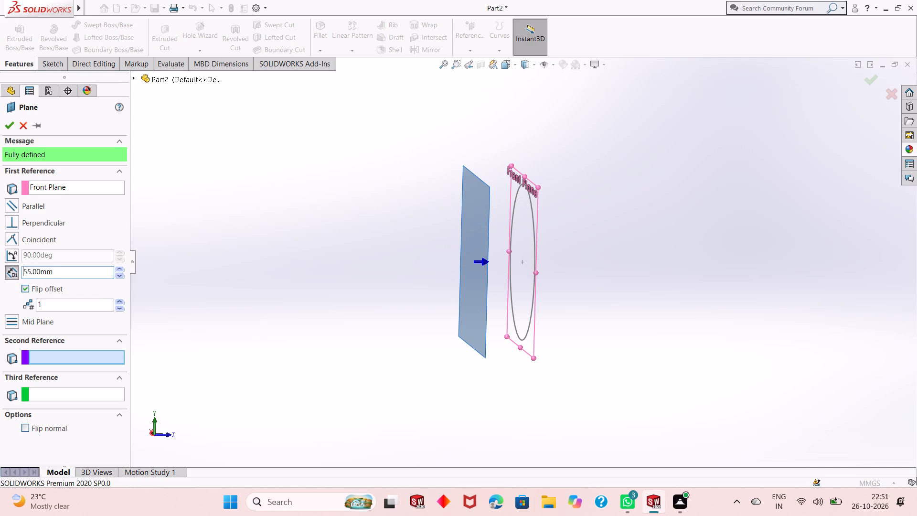
pyautogui.click(10, 129)
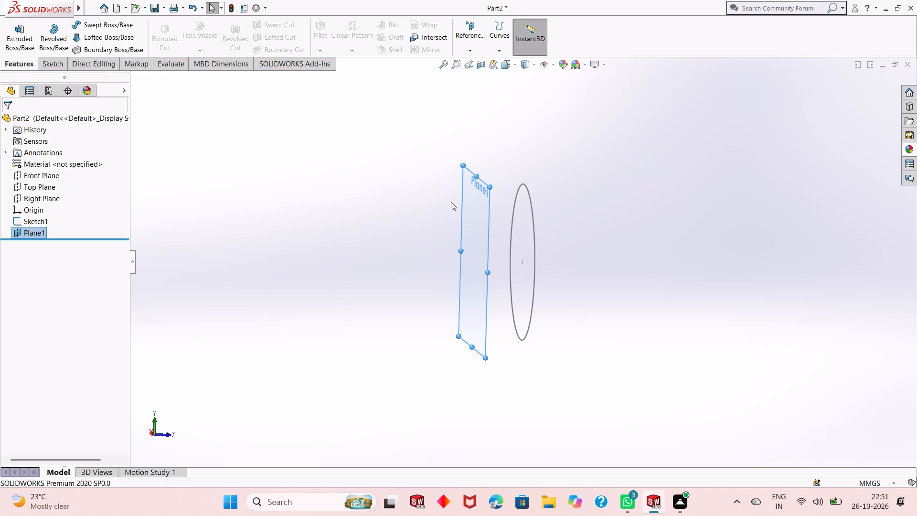
# Start a sketch on the new offset plane and draw a circle about 115 mm in diameter centred on the origin.
pyautogui.rightClick(459, 195)
pyautogui.click(489, 179)
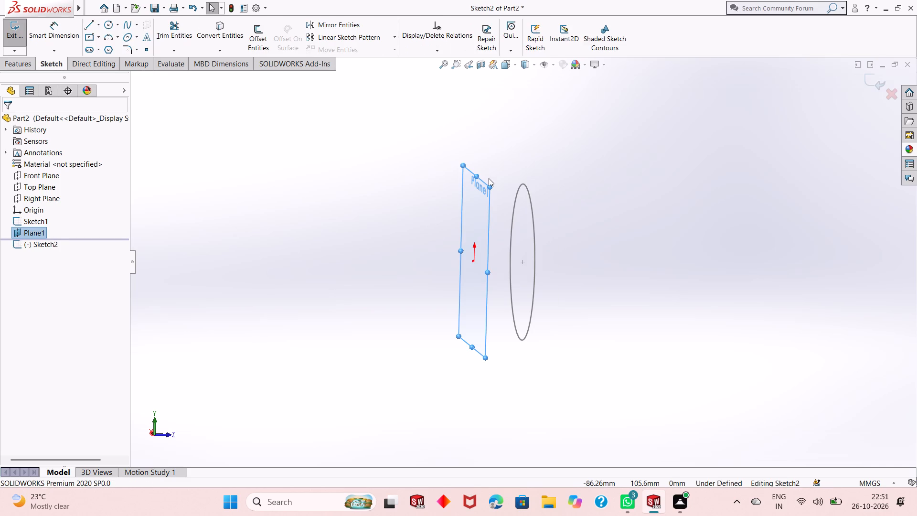
pyautogui.hotkey('ctrl', '8')
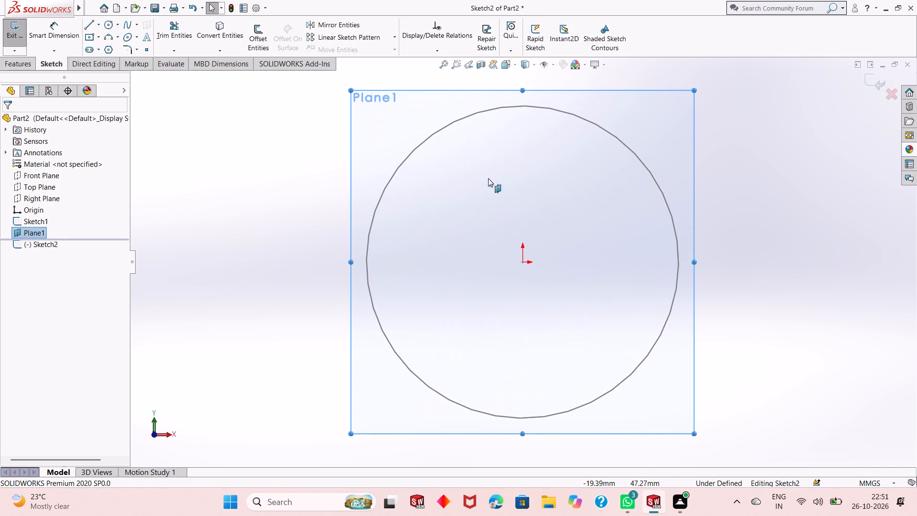
pyautogui.scroll(2, 455, 255)
pyautogui.click(130, 155)
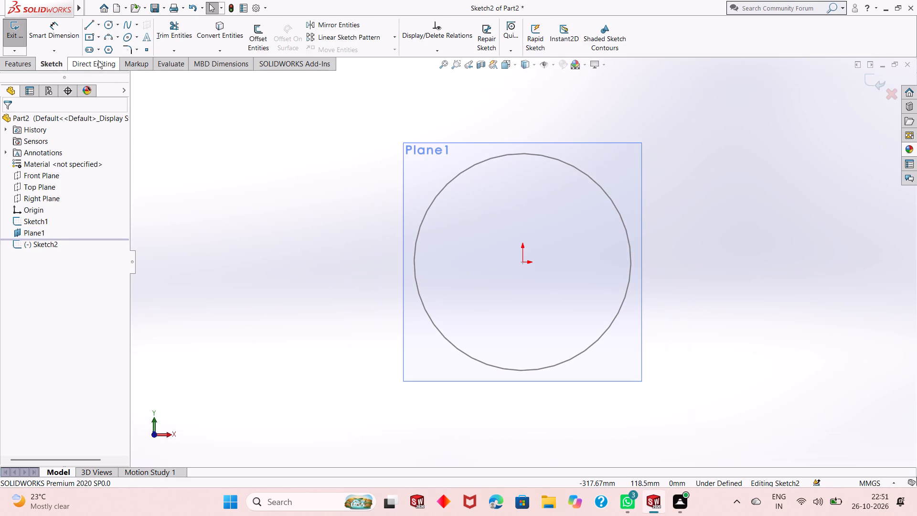
pyautogui.click(111, 30)
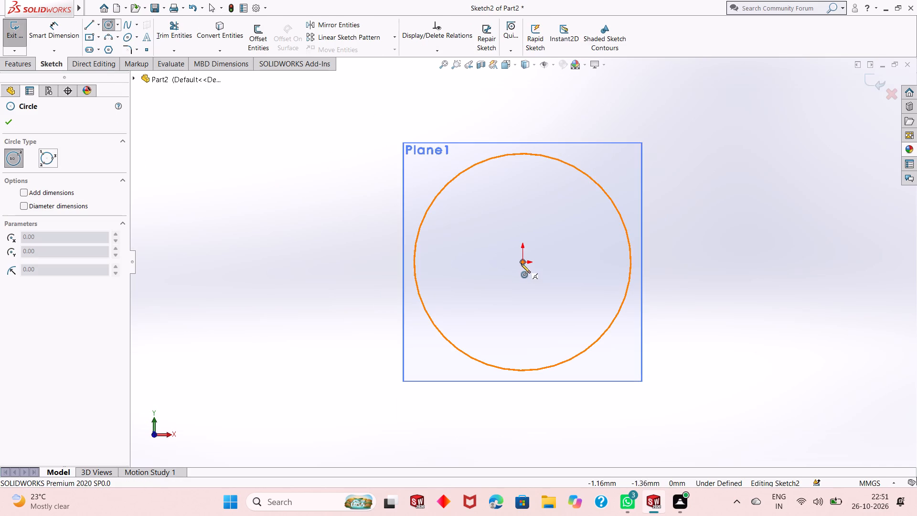
pyautogui.click(521, 264)
pyautogui.click(541, 193)
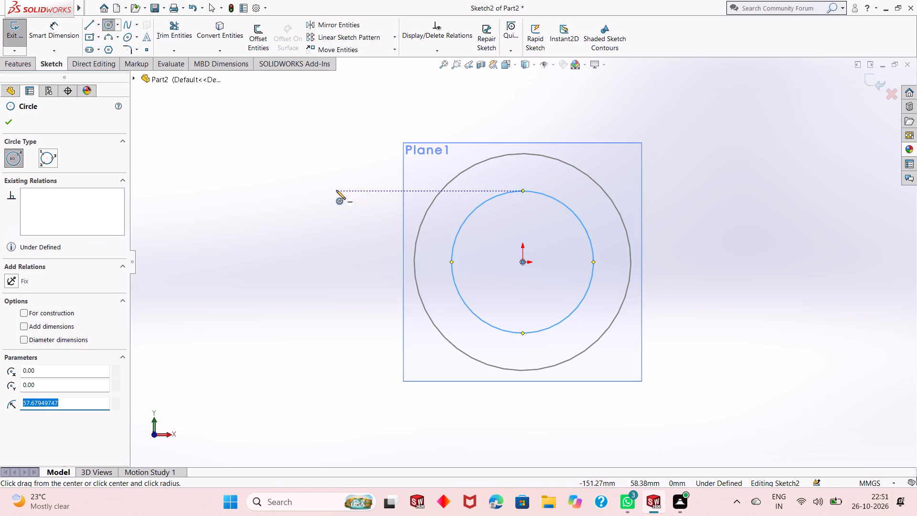
pyautogui.rightClick(325, 183)
pyautogui.click(329, 185)
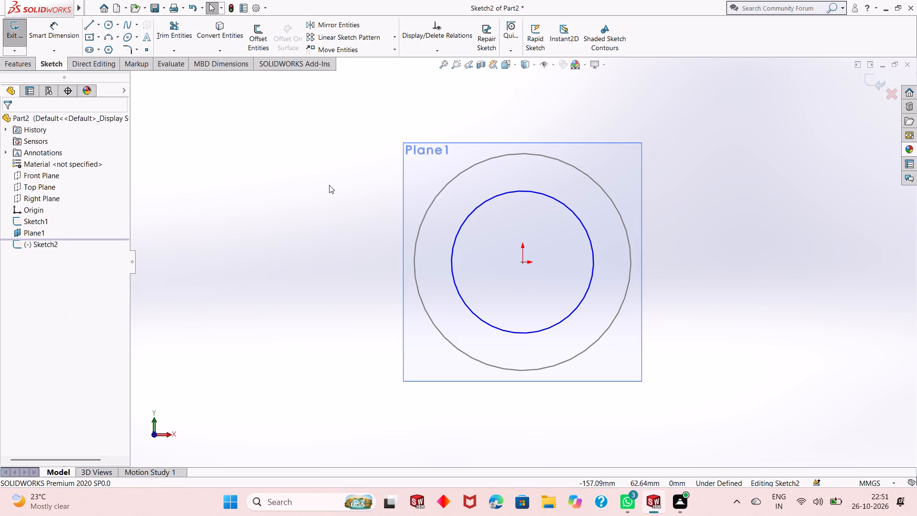
# Dimension the diameter of the circle on the offset plane as 136 mm.
pyautogui.click(58, 36)
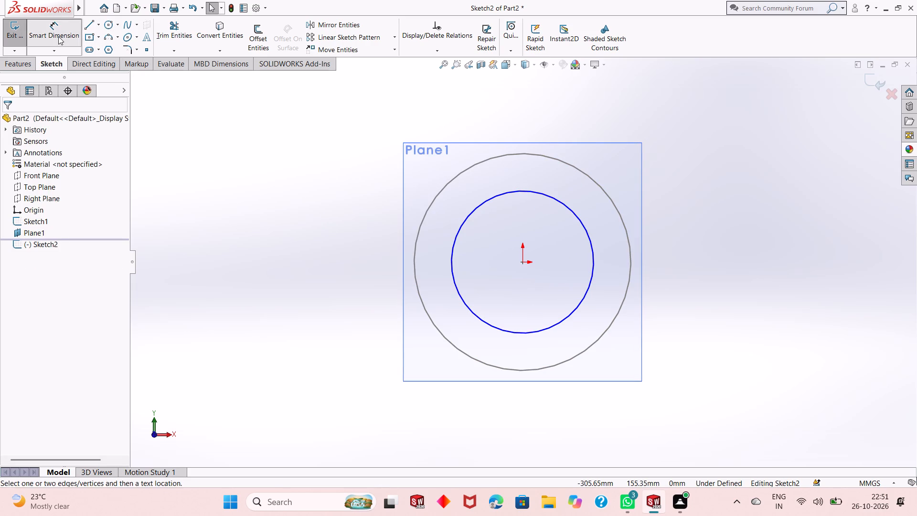
pyautogui.click(458, 295)
pyautogui.click(334, 375)
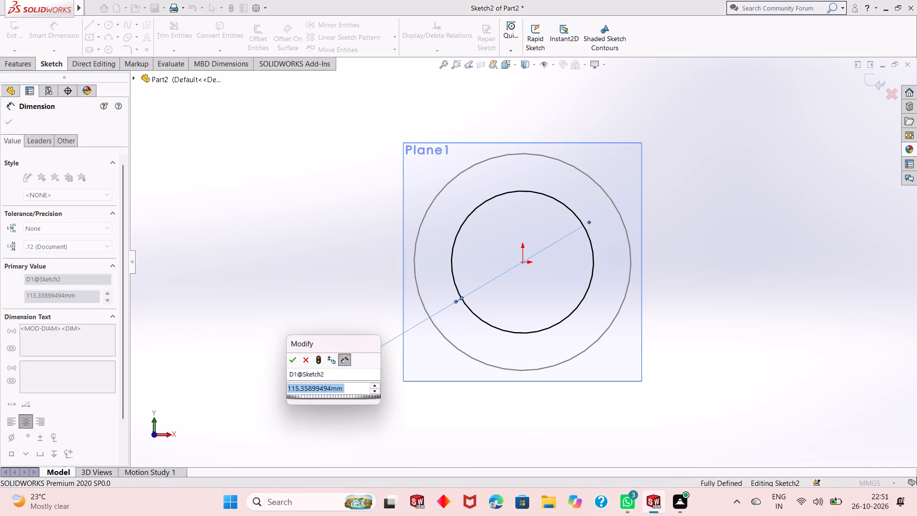
pyautogui.write('136')
pyautogui.press('Return')
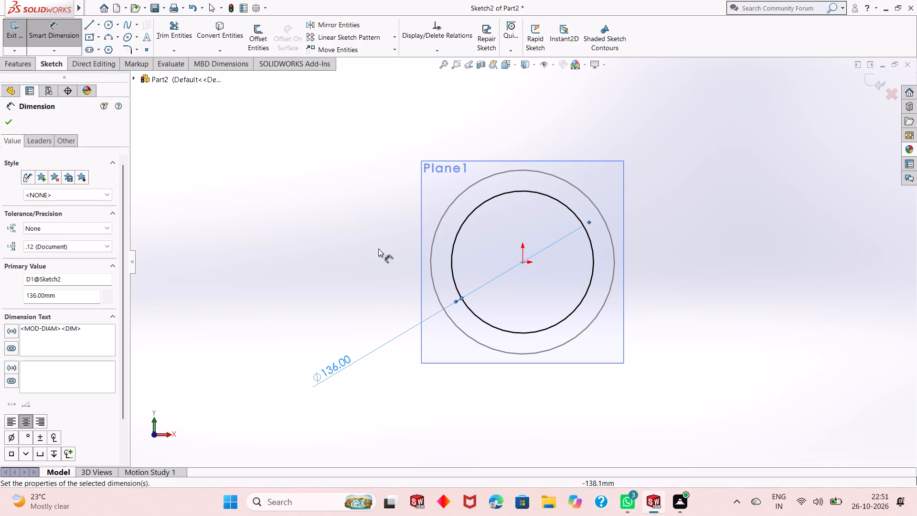
pyautogui.rightClick(331, 158)
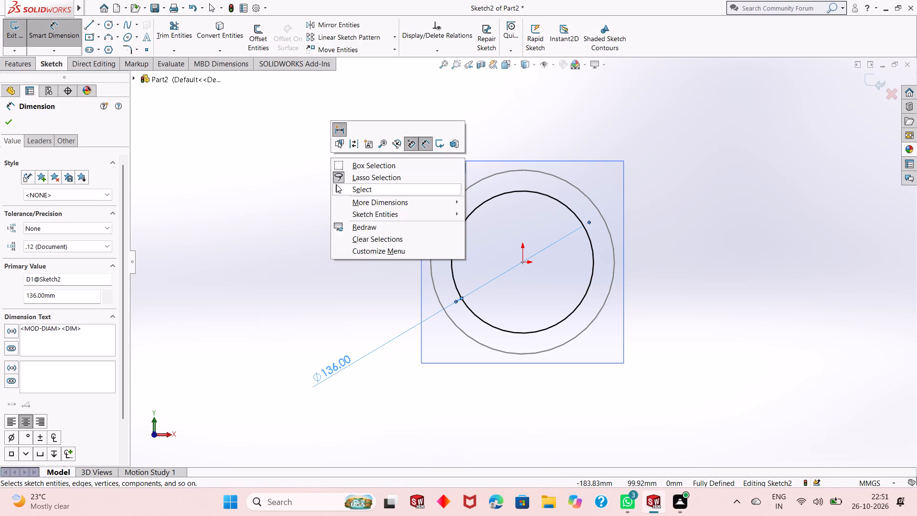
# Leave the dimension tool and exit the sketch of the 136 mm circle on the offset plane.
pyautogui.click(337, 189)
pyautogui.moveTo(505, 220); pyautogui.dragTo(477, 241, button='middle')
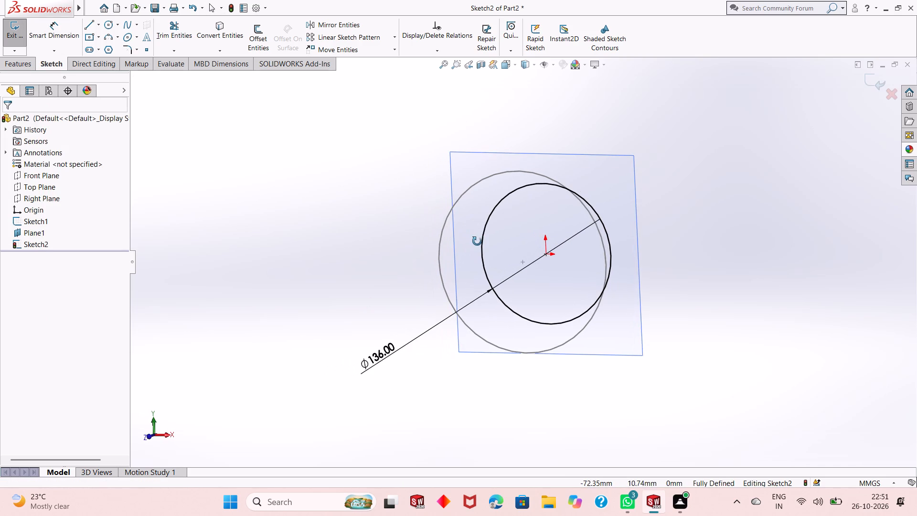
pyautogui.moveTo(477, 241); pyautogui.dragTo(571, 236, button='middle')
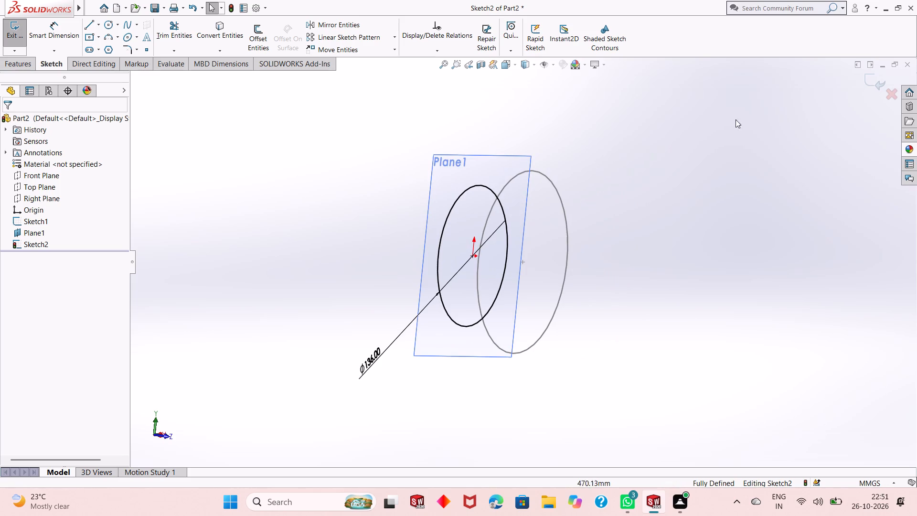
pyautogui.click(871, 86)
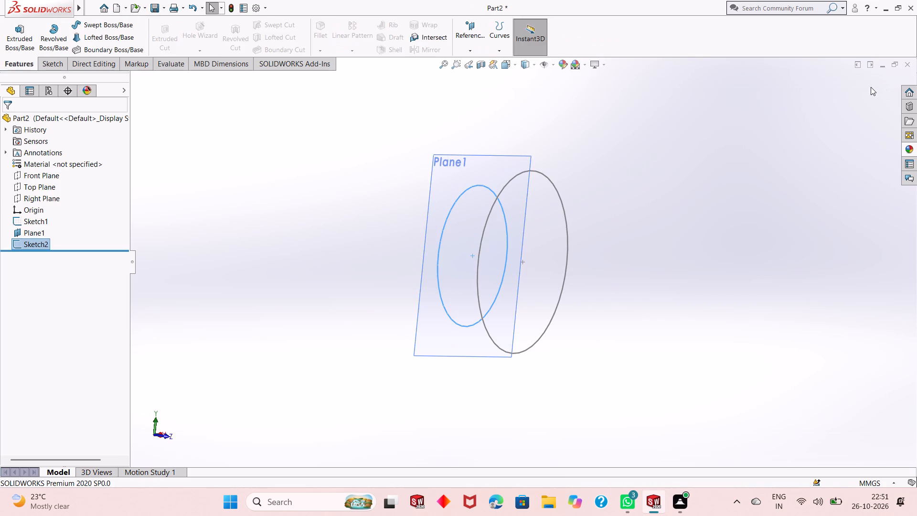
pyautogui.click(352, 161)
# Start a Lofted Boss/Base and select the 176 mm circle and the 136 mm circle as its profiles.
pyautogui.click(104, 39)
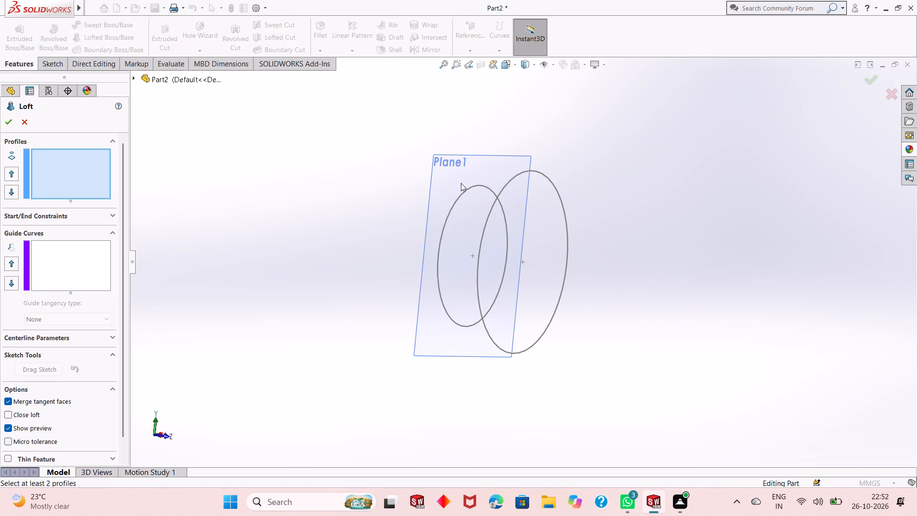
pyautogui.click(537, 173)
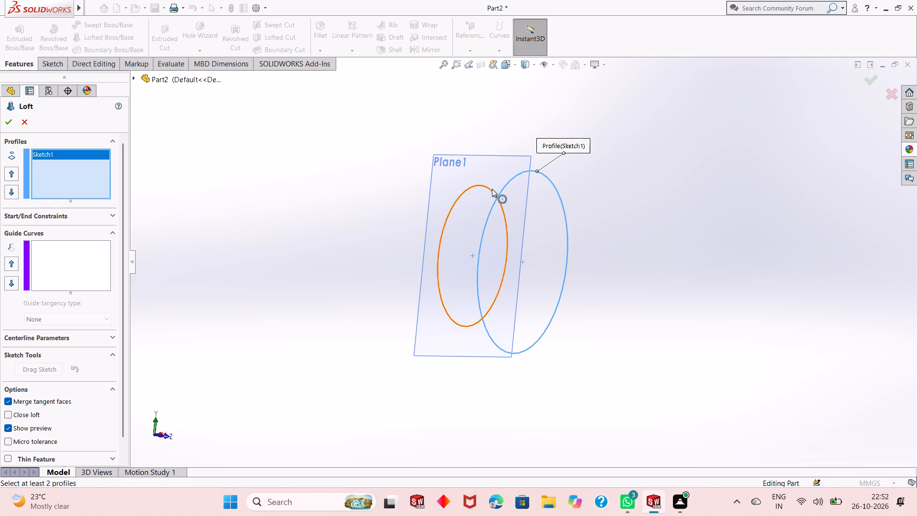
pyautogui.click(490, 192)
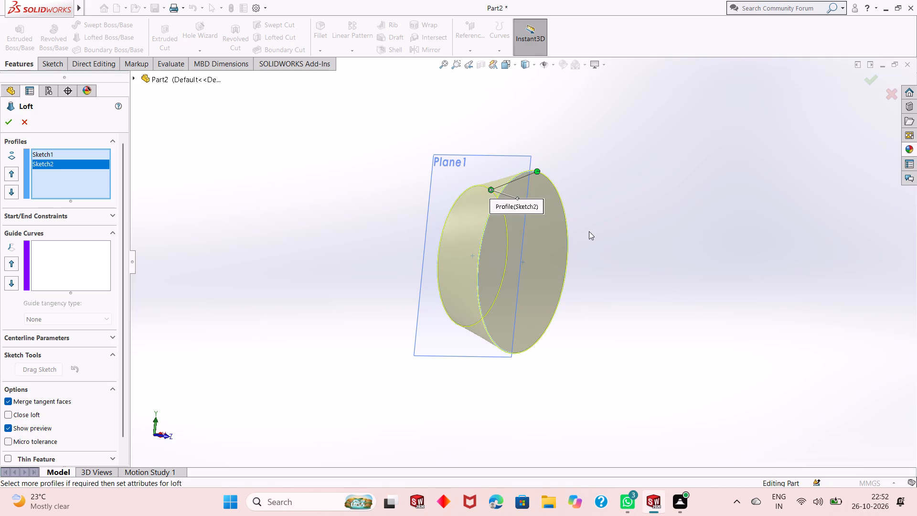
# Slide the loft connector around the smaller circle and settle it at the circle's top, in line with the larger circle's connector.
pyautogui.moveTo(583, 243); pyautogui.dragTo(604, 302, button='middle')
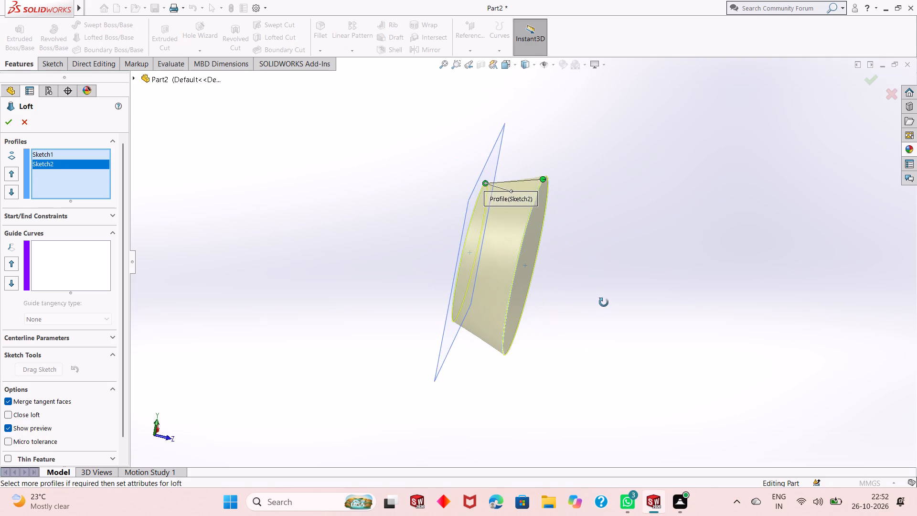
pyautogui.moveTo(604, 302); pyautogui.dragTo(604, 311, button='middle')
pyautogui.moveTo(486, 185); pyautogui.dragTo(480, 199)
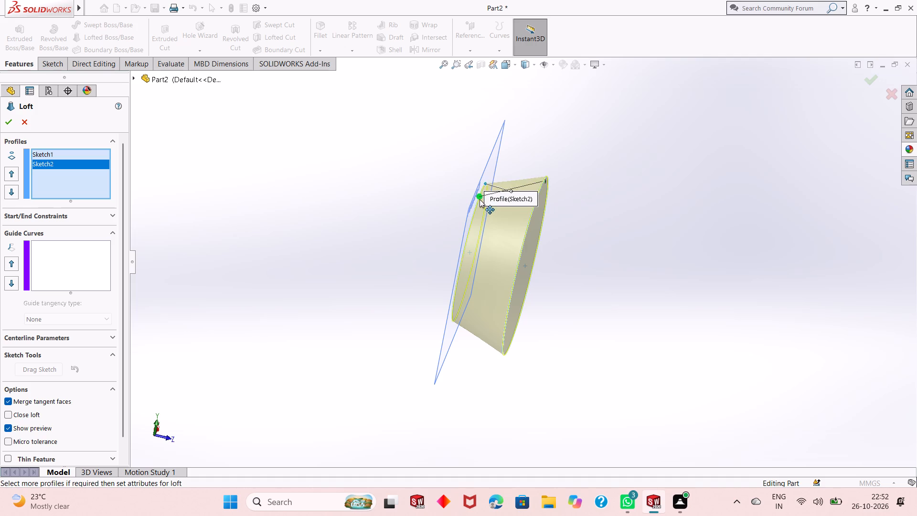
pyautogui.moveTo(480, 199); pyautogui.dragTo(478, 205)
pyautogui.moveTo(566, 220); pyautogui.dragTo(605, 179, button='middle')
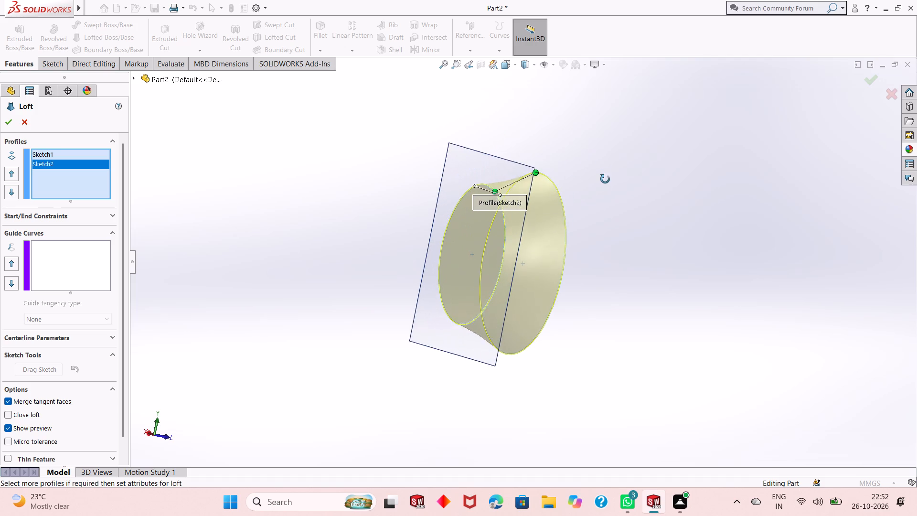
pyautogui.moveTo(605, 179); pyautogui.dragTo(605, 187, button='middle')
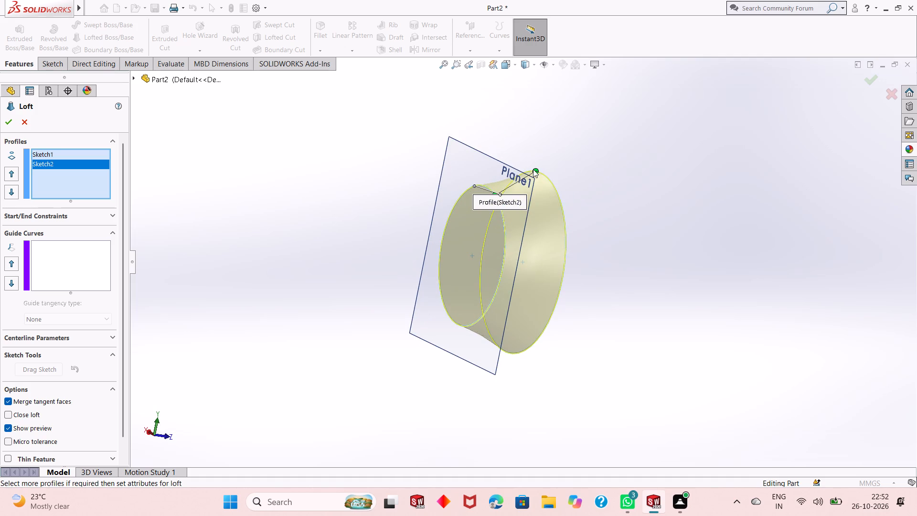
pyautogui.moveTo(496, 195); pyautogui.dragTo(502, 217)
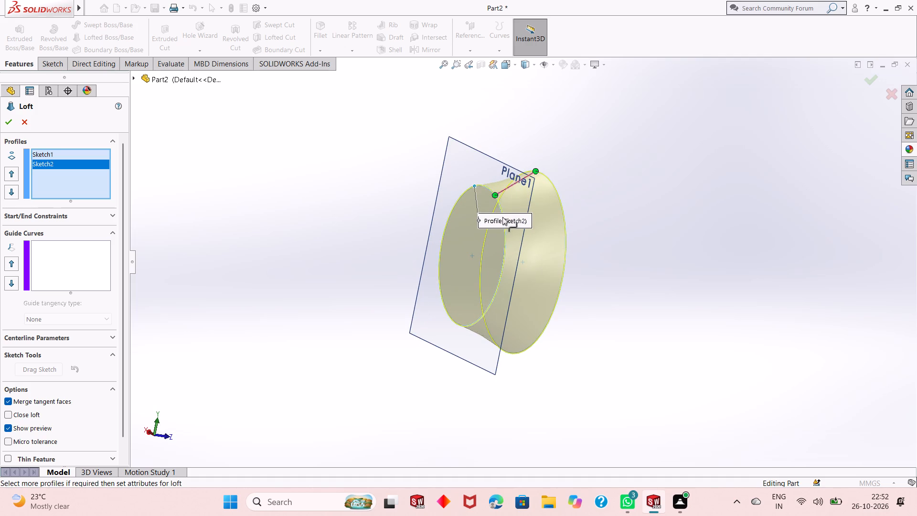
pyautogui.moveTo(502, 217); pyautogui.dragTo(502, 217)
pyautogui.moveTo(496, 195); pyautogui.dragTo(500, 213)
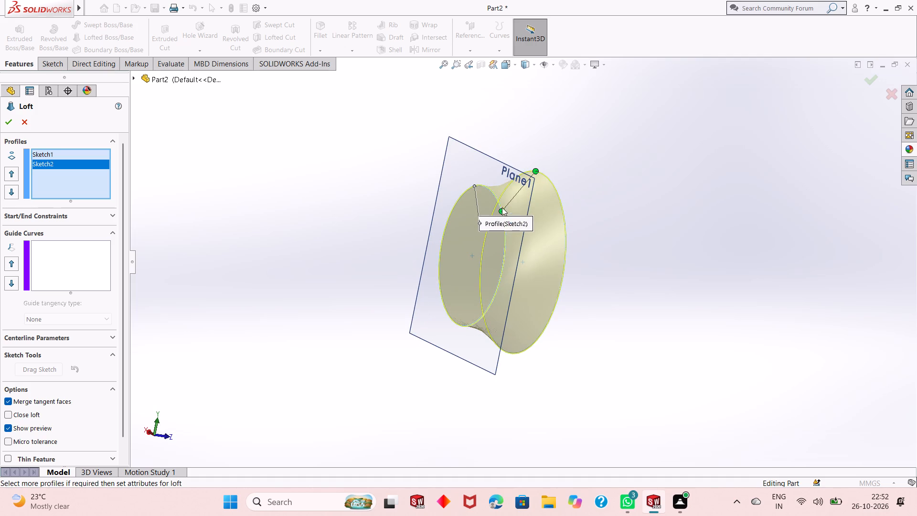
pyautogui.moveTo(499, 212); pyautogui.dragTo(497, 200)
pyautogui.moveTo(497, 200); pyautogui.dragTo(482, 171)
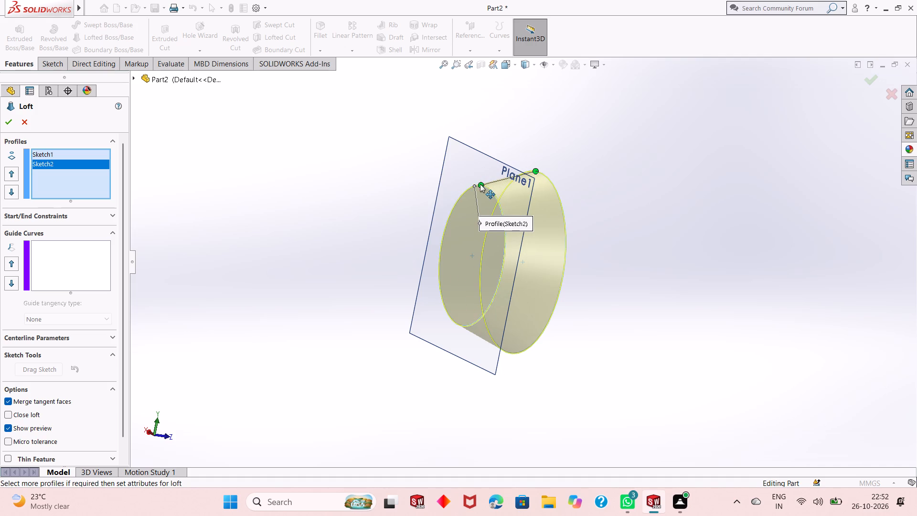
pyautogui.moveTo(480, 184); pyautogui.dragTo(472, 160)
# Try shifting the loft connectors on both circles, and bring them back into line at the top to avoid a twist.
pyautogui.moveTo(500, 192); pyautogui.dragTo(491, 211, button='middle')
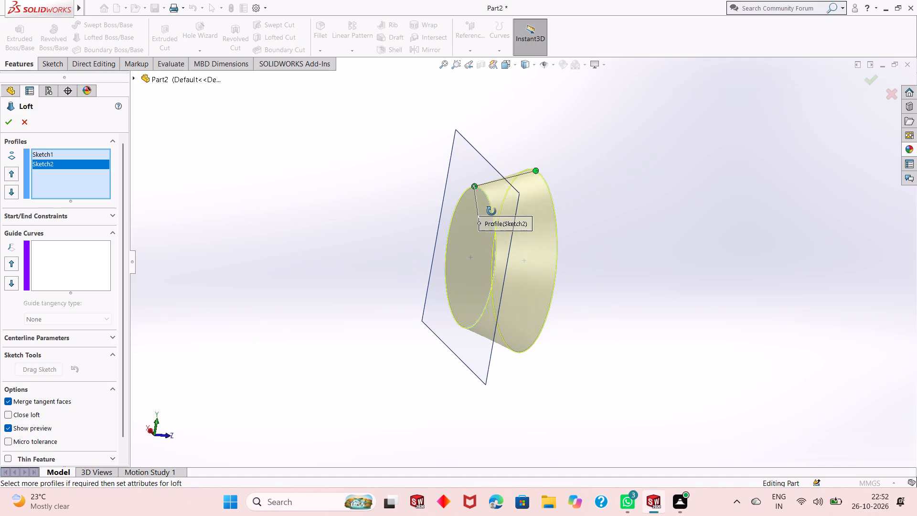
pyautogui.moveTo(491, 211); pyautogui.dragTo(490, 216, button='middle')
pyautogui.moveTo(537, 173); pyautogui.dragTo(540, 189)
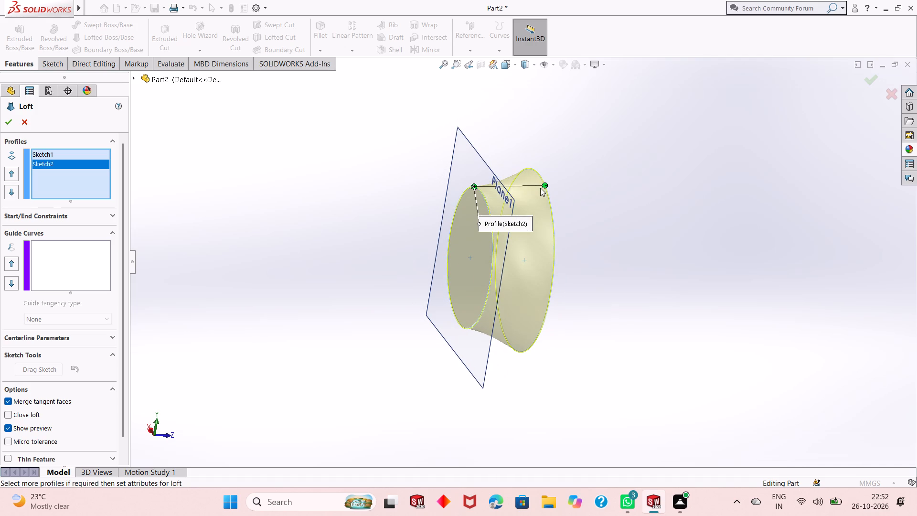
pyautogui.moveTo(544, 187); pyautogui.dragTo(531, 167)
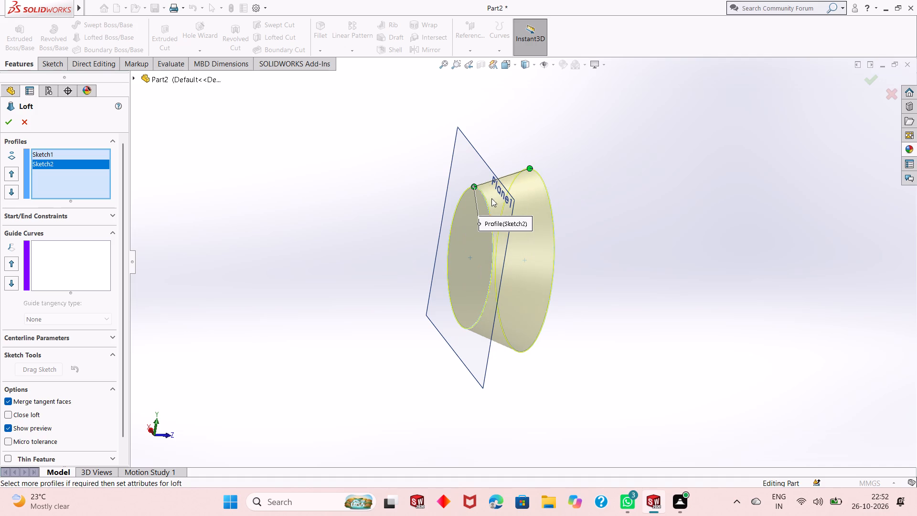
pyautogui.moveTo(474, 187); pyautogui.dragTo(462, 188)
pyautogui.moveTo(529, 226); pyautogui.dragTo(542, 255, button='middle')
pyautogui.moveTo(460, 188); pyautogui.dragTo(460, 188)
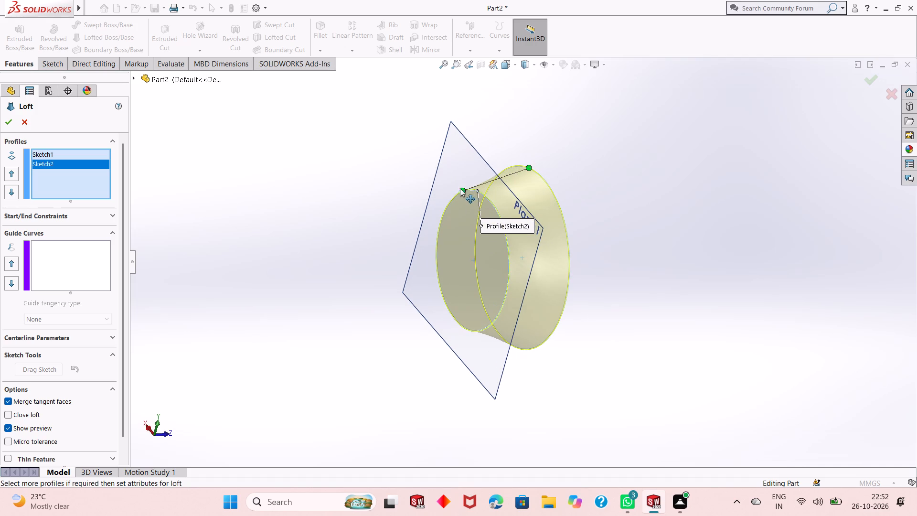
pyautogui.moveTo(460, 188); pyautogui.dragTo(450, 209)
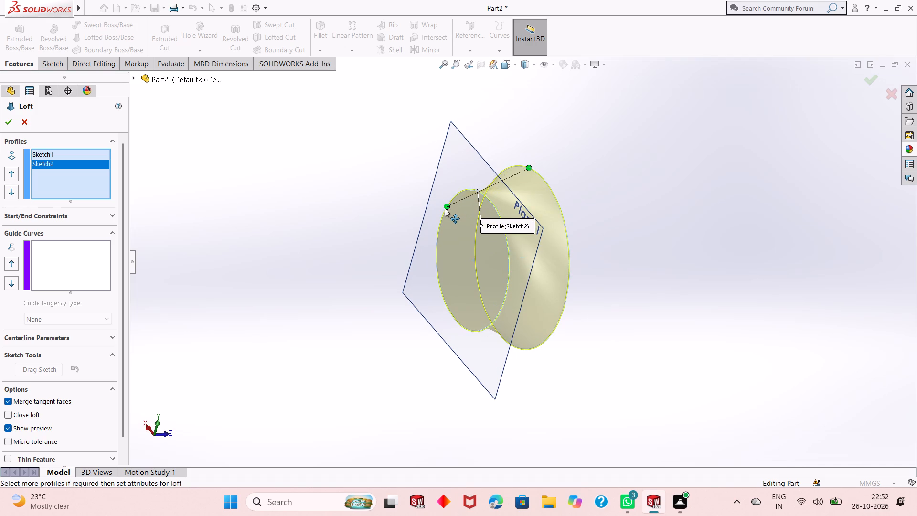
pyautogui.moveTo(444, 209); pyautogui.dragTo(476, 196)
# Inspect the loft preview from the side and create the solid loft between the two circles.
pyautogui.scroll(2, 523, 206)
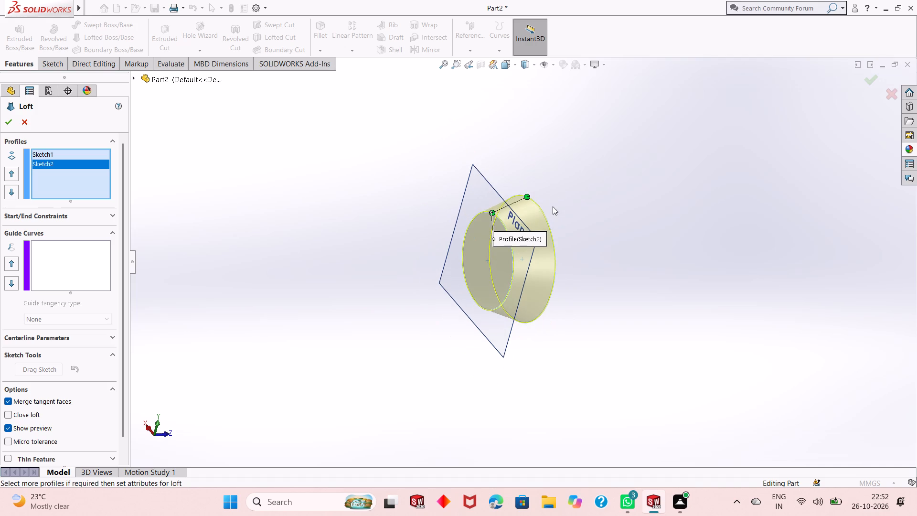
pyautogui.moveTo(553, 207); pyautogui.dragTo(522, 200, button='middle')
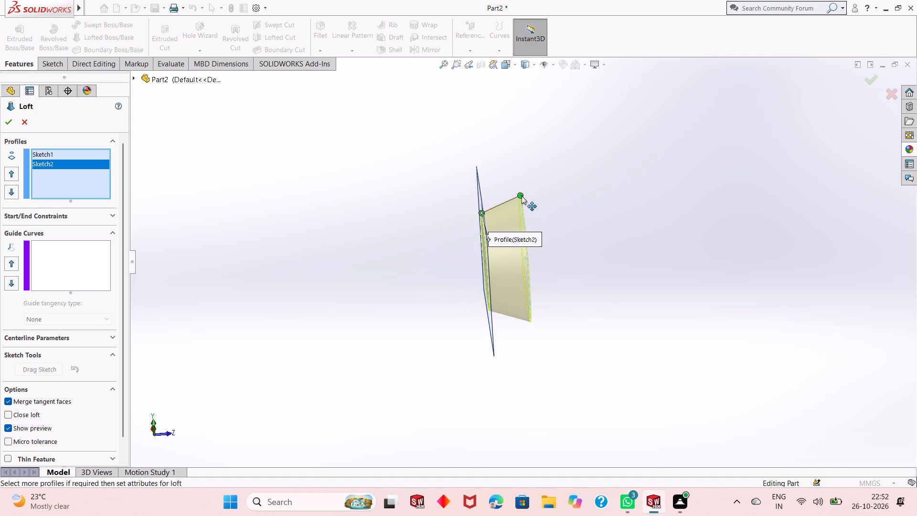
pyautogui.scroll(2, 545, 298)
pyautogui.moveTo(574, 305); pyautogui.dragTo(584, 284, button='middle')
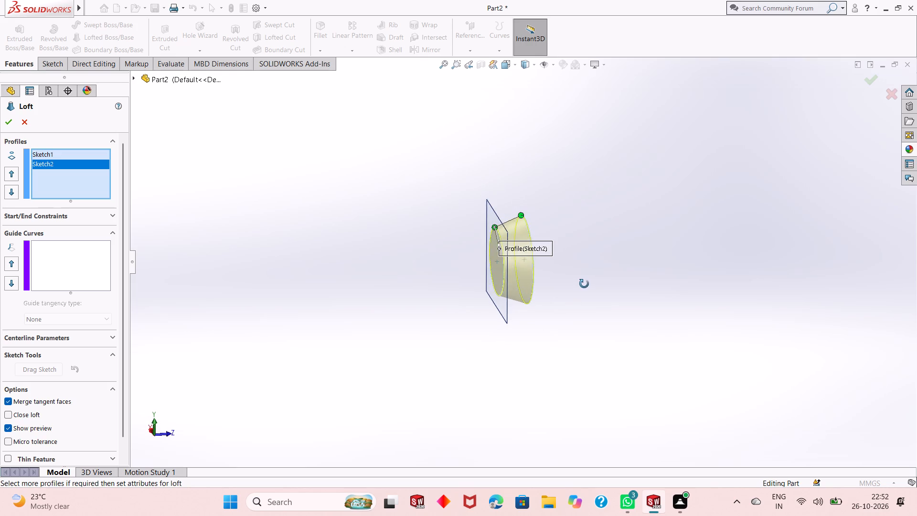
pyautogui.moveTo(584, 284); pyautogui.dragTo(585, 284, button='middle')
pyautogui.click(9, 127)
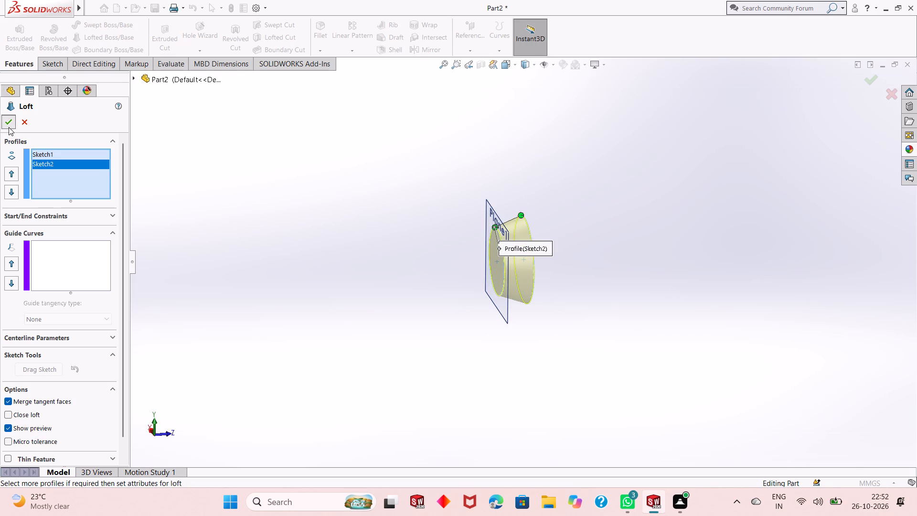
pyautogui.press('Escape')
# Hide the offset reference plane and view the tapered body on its own.
pyautogui.moveTo(597, 276); pyautogui.dragTo(577, 289, button='middle')
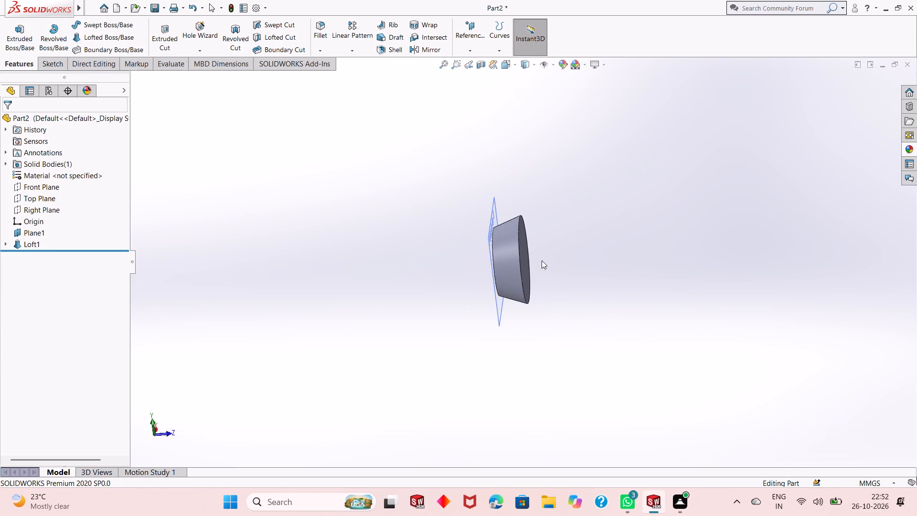
pyautogui.scroll(-4, 542, 260)
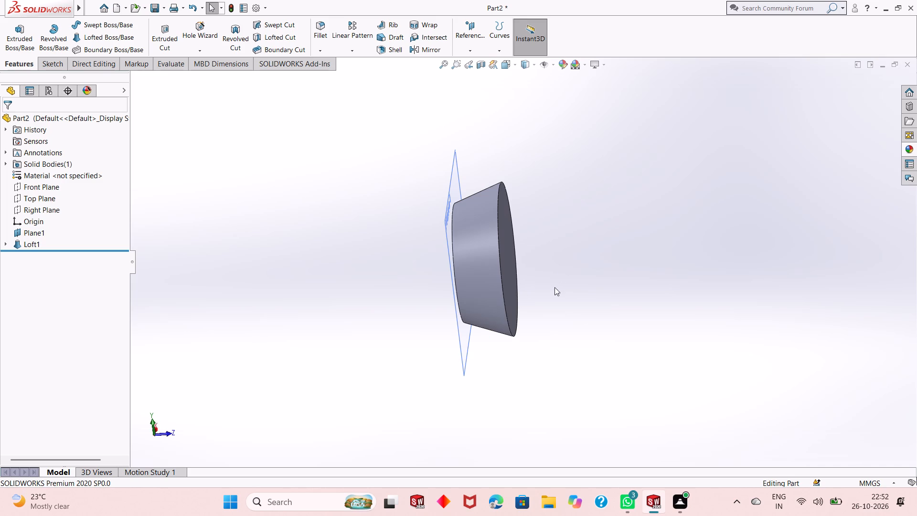
pyautogui.rightClick(430, 160)
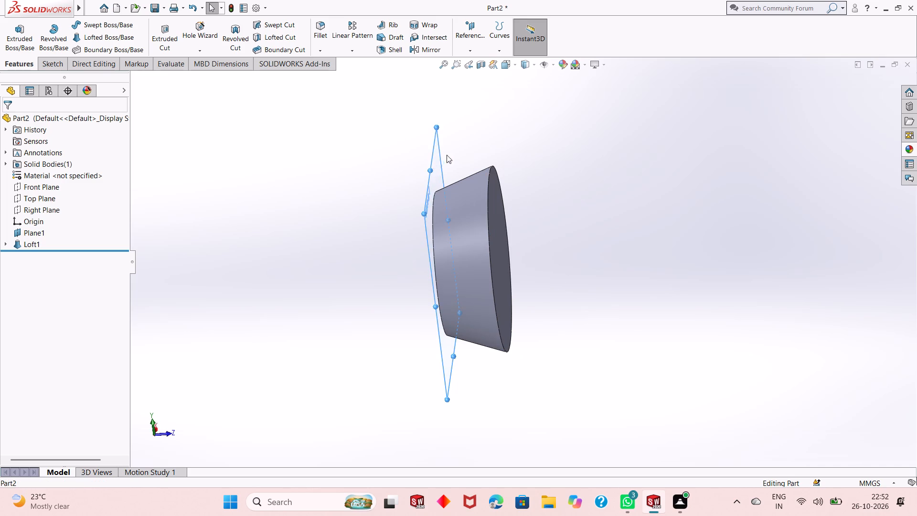
pyautogui.click(466, 149)
pyautogui.press('Escape')
pyautogui.moveTo(568, 250); pyautogui.dragTo(582, 233, button='middle')
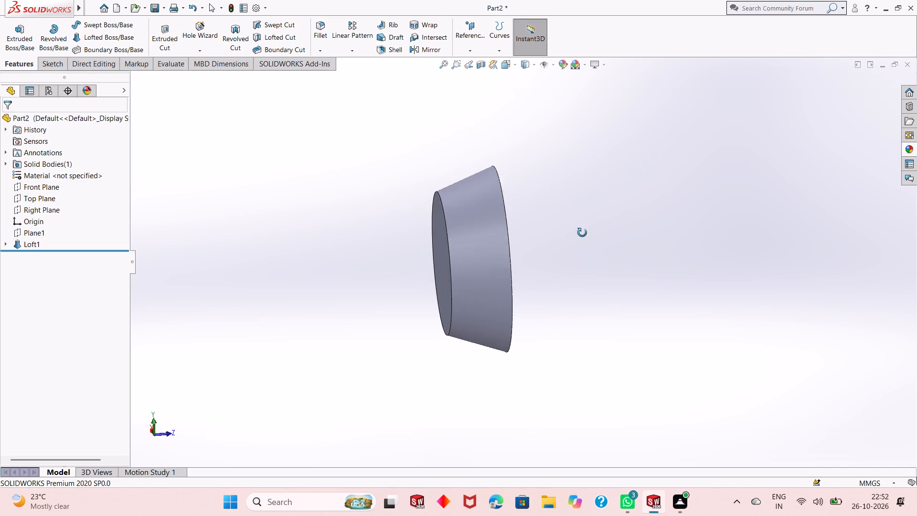
pyautogui.moveTo(582, 233); pyautogui.dragTo(594, 223, button='middle')
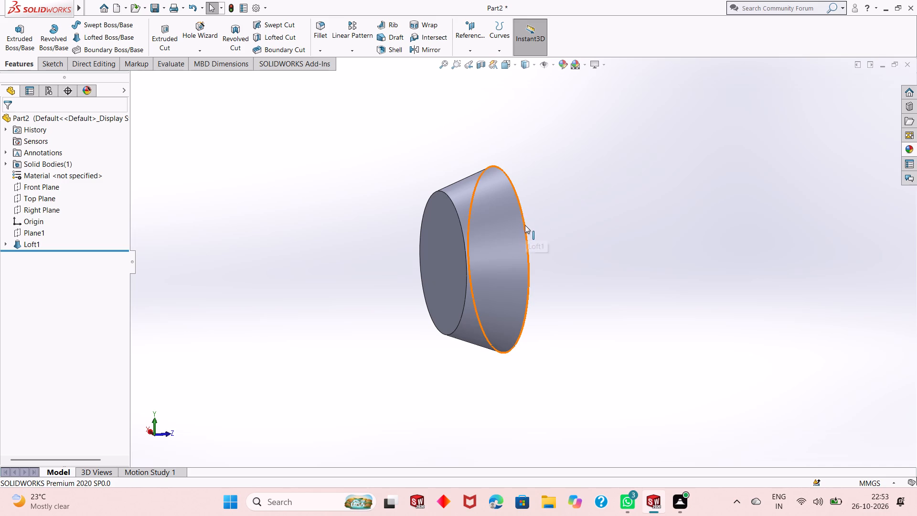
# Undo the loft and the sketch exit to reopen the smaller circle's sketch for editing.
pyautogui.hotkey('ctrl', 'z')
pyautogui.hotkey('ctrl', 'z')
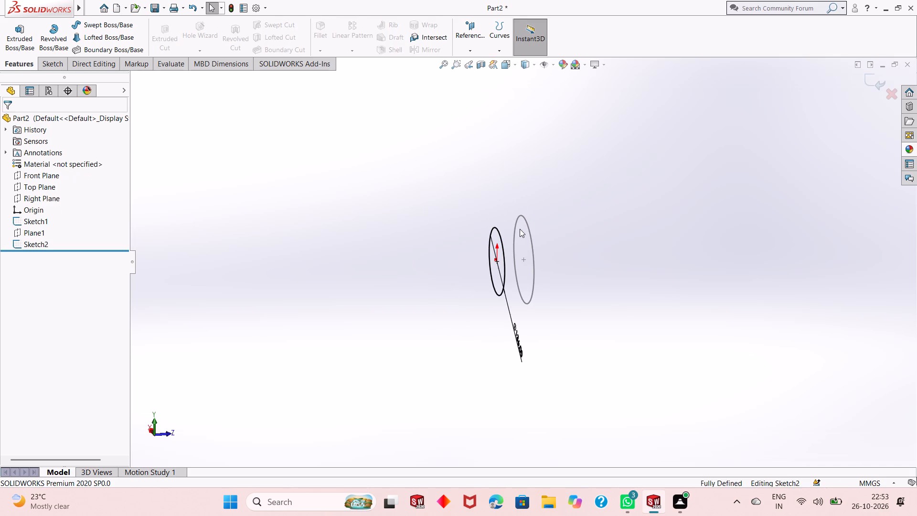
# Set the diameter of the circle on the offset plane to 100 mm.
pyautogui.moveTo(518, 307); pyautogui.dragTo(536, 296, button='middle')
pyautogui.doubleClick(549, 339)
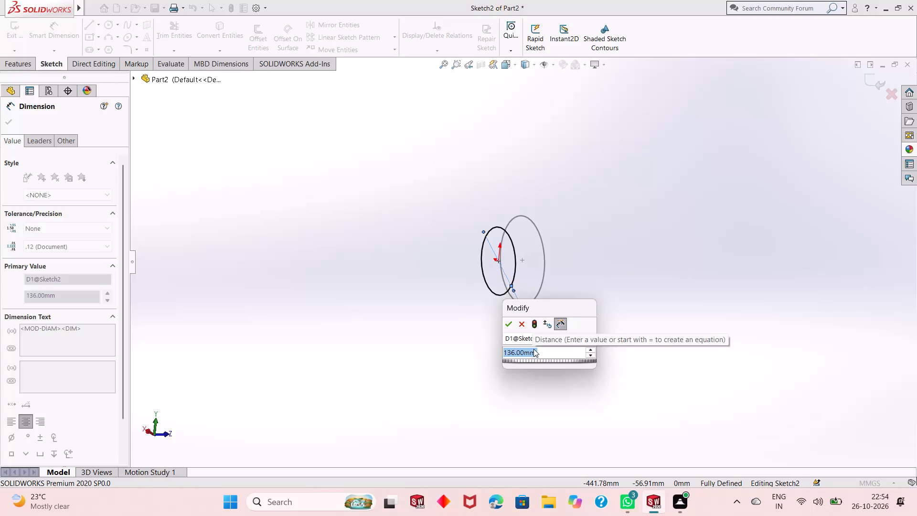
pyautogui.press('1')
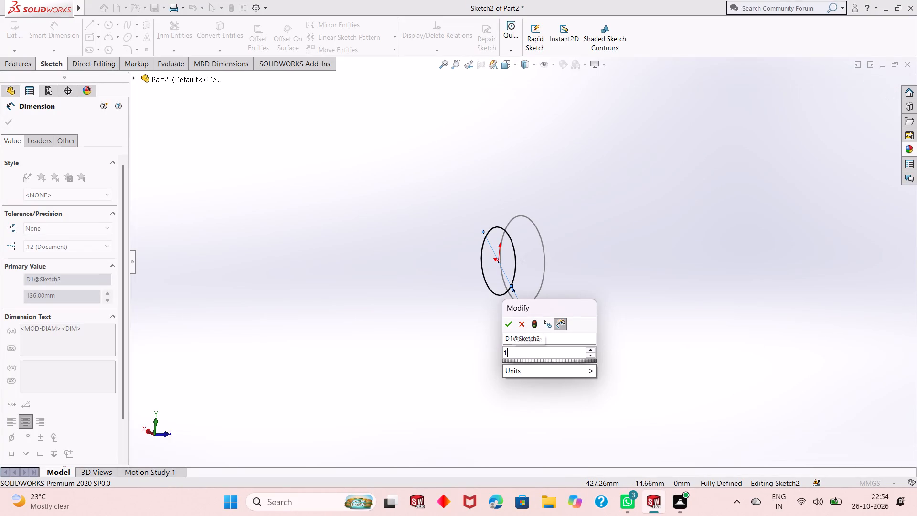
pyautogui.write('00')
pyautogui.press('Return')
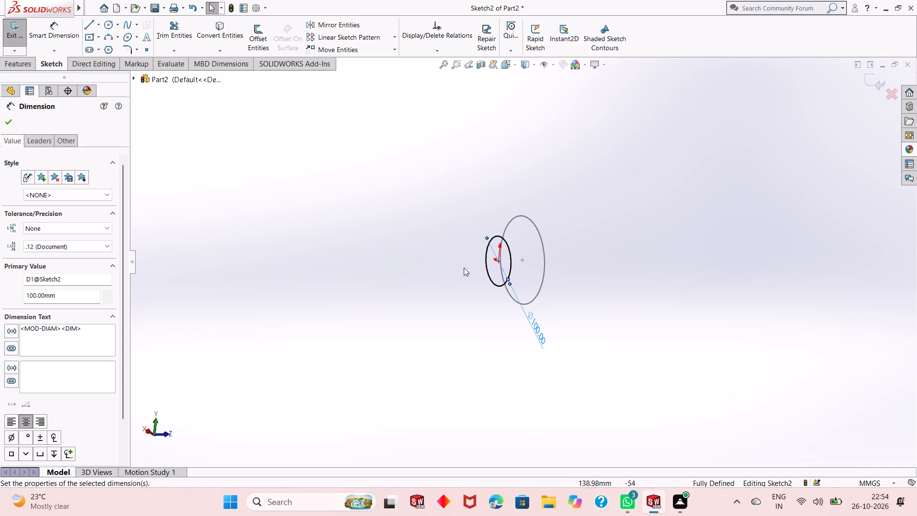
# Set the diameter of the circle on the offset plane to 110 mm.
pyautogui.doubleClick(538, 334)
pyautogui.write('110')
pyautogui.press('Return')
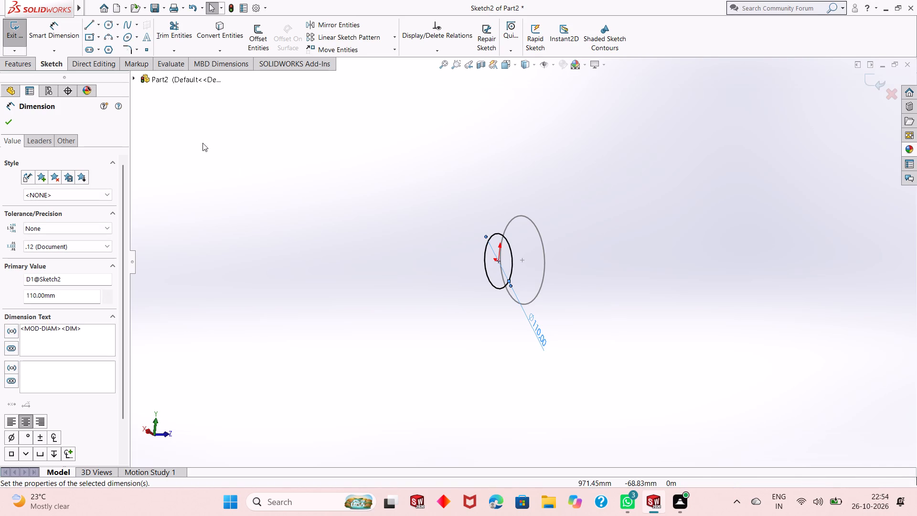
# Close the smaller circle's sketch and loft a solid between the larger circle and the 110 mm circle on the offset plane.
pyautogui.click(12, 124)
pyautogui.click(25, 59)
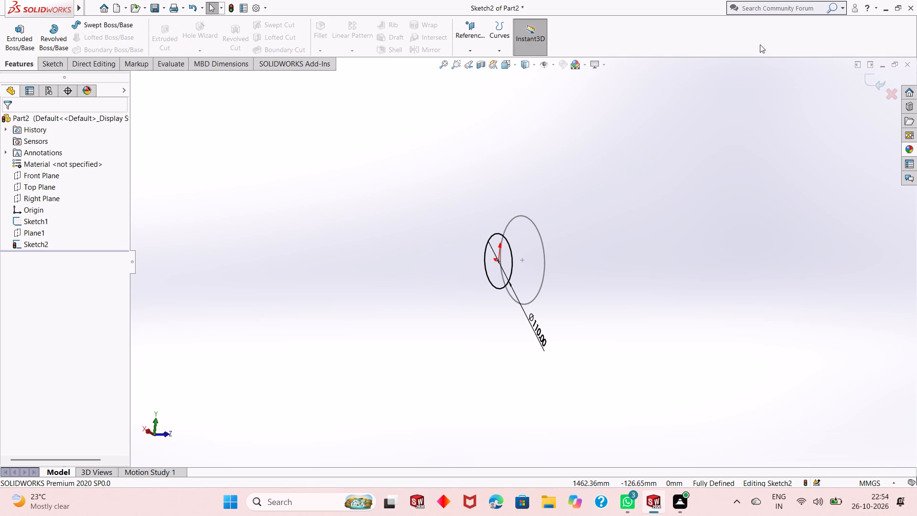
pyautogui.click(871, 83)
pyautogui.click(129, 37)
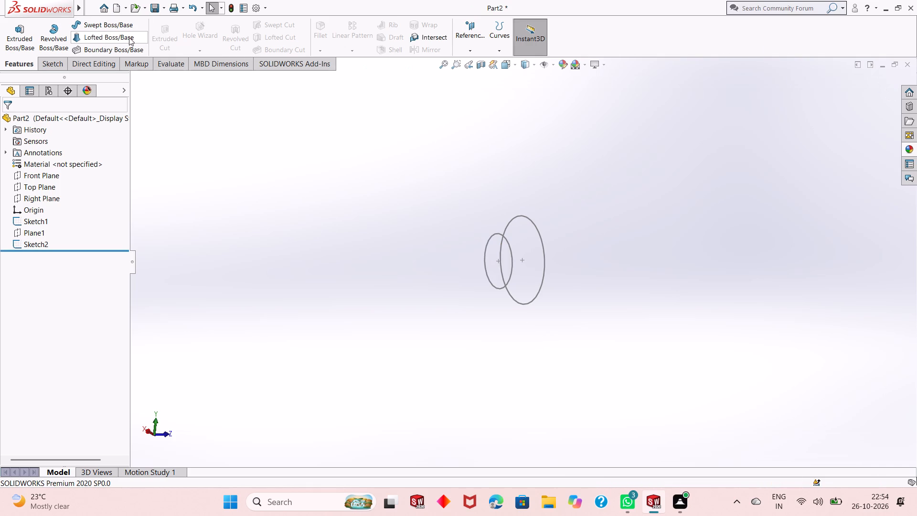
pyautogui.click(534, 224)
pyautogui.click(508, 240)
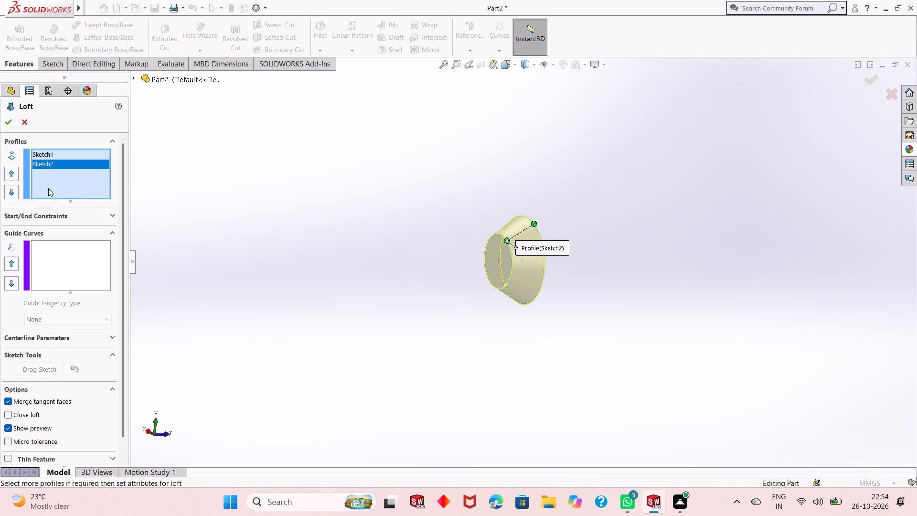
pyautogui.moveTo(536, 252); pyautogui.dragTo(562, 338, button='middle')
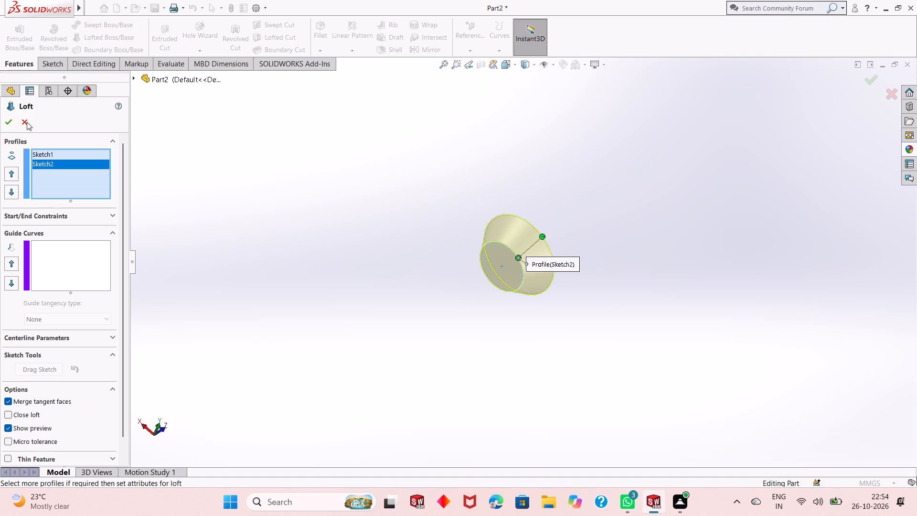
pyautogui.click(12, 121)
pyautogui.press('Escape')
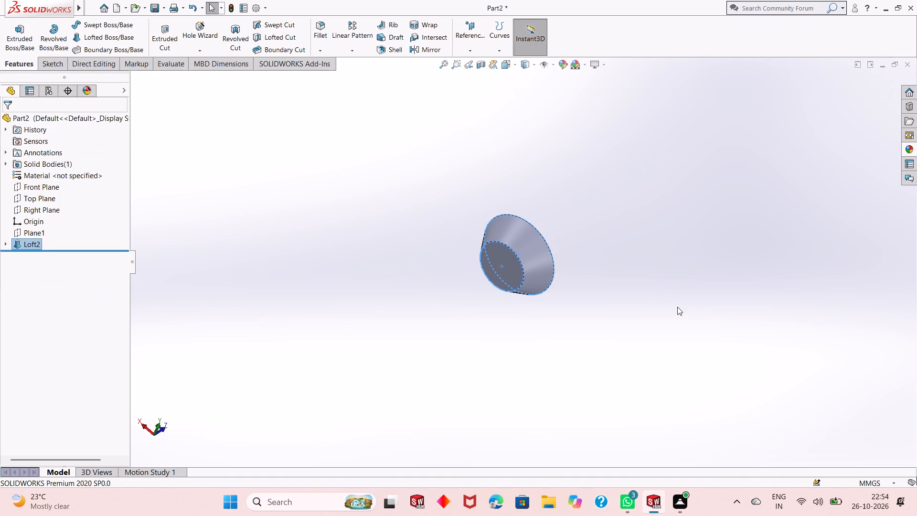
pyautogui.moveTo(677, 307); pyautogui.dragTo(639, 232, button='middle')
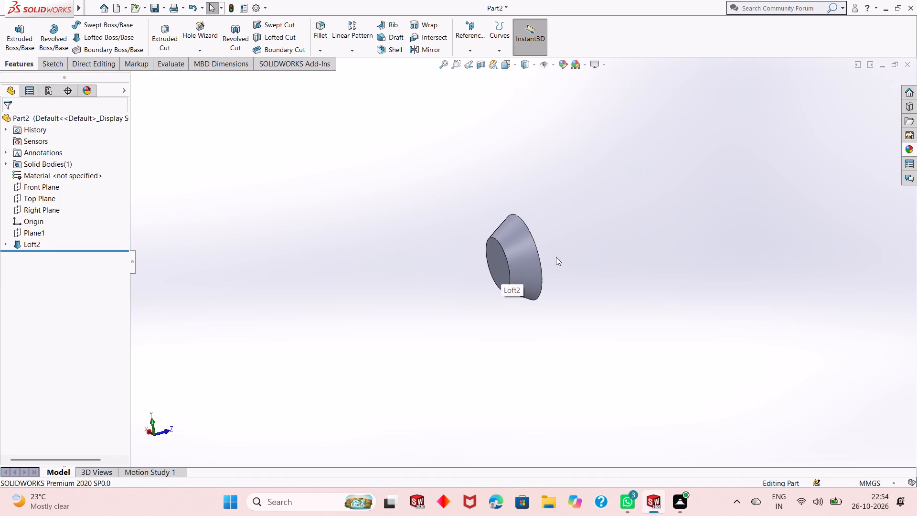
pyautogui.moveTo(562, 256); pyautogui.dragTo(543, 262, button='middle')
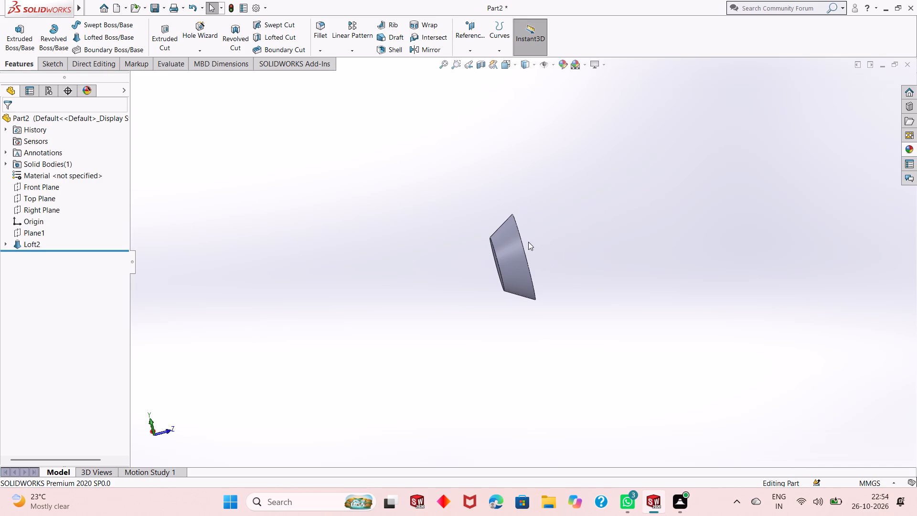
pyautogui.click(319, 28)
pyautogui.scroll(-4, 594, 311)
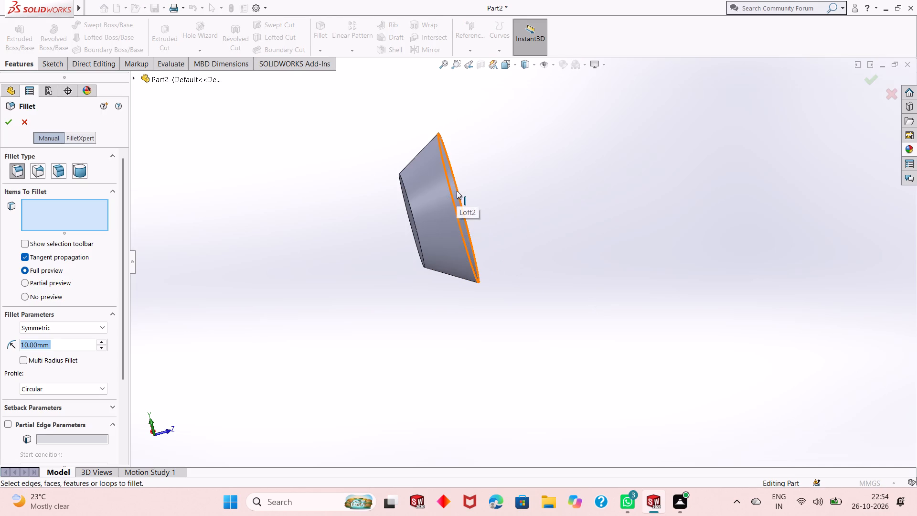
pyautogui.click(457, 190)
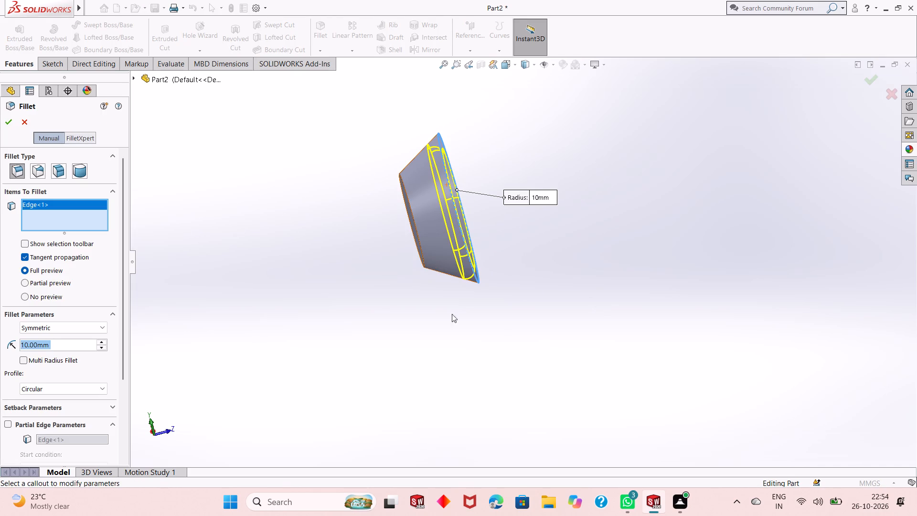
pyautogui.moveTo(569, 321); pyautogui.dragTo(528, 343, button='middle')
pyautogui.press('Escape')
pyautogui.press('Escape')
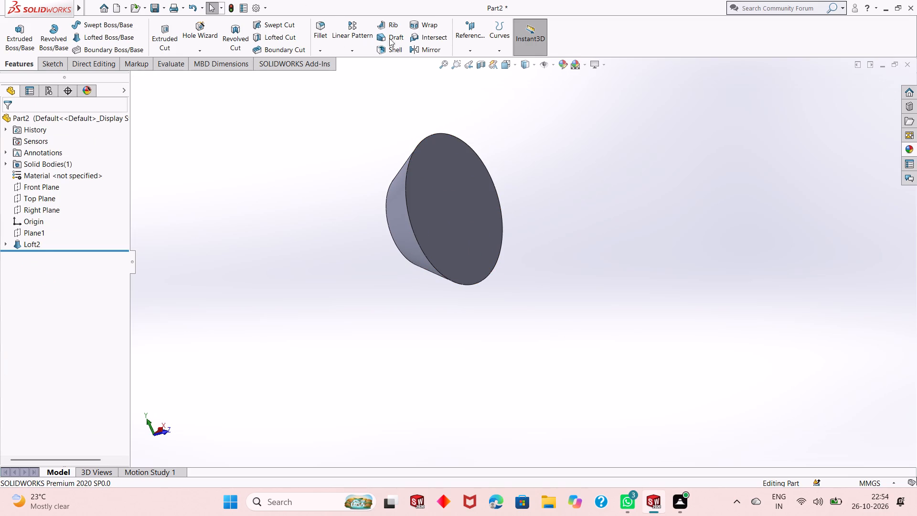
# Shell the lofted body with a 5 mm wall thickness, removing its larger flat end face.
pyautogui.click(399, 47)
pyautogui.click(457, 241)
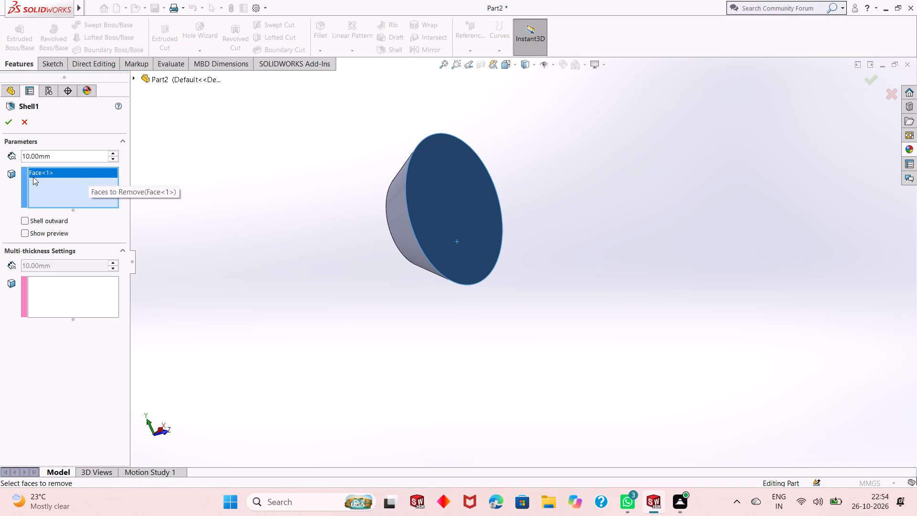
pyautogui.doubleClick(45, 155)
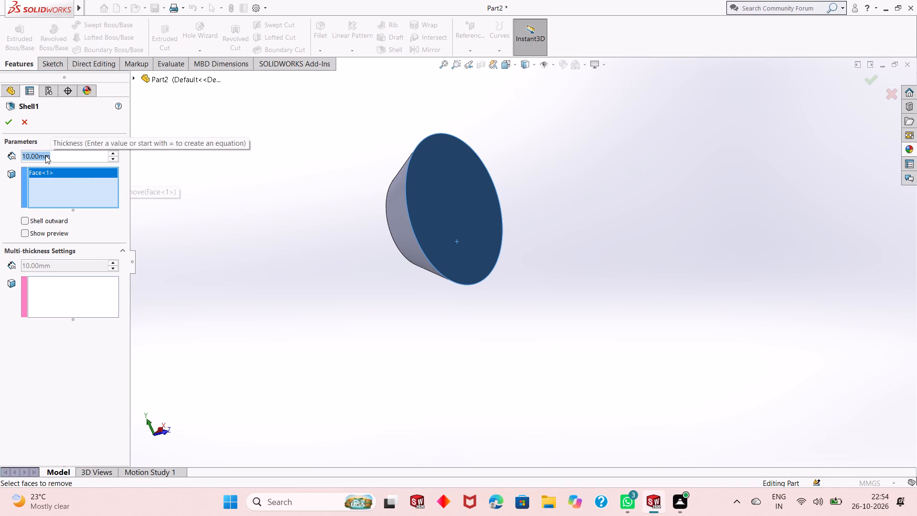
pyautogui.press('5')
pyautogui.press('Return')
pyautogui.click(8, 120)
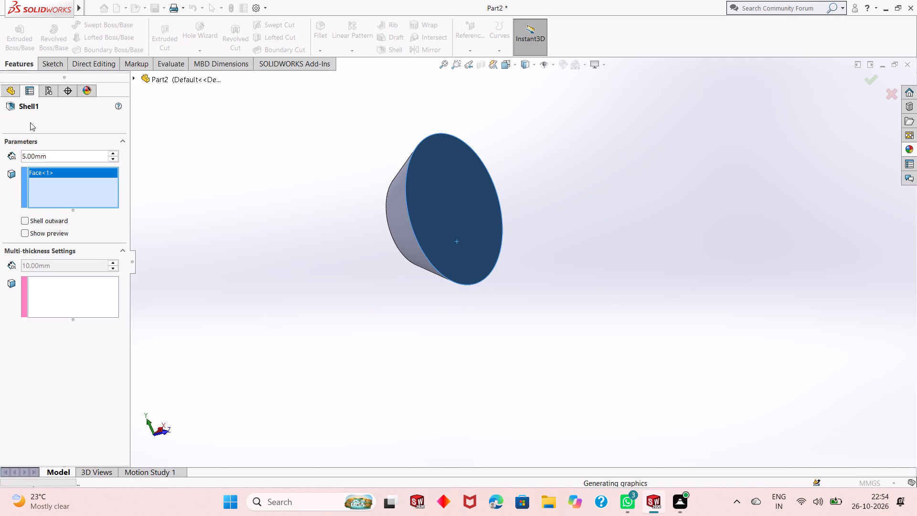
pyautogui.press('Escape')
# Examine the shelled tapered body from its open end, its side and its closed end.
pyautogui.moveTo(522, 216); pyautogui.dragTo(556, 264, button='middle')
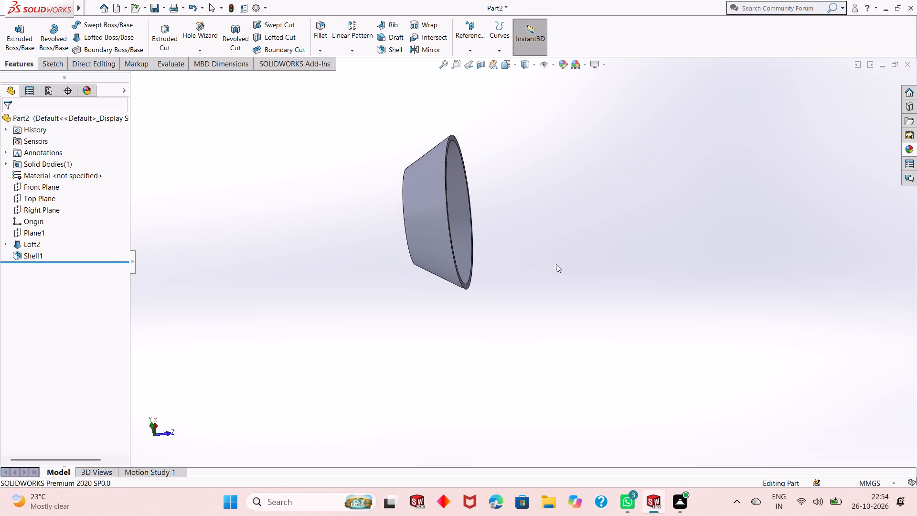
pyautogui.moveTo(556, 266); pyautogui.dragTo(509, 274, button='middle')
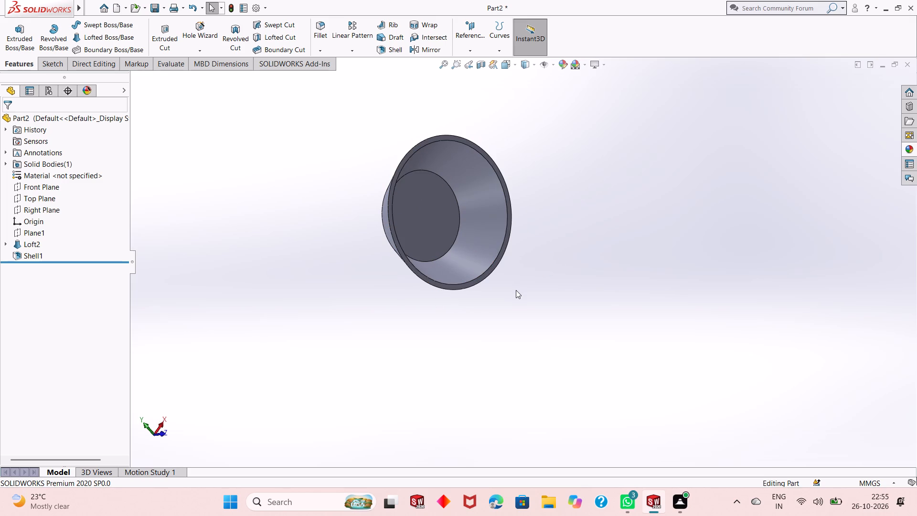
pyautogui.moveTo(525, 284); pyautogui.dragTo(559, 296, button='middle')
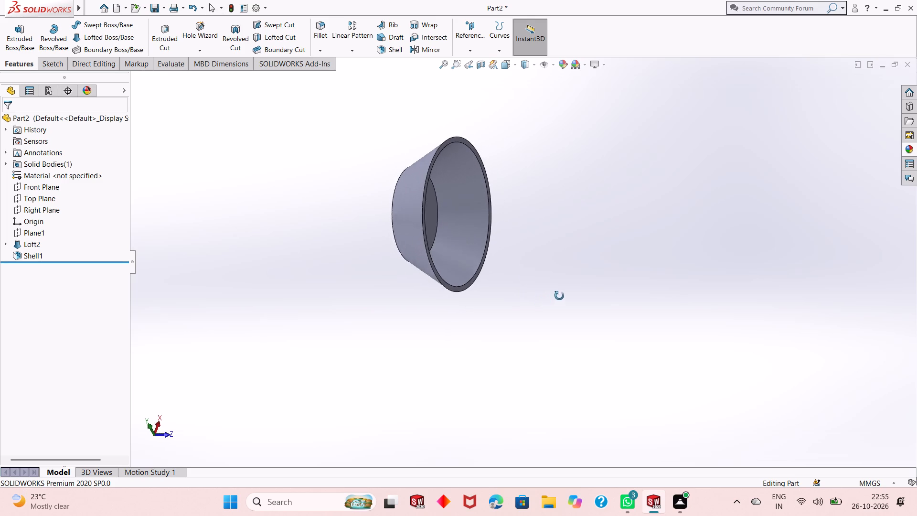
pyautogui.moveTo(559, 296); pyautogui.dragTo(586, 289, button='middle')
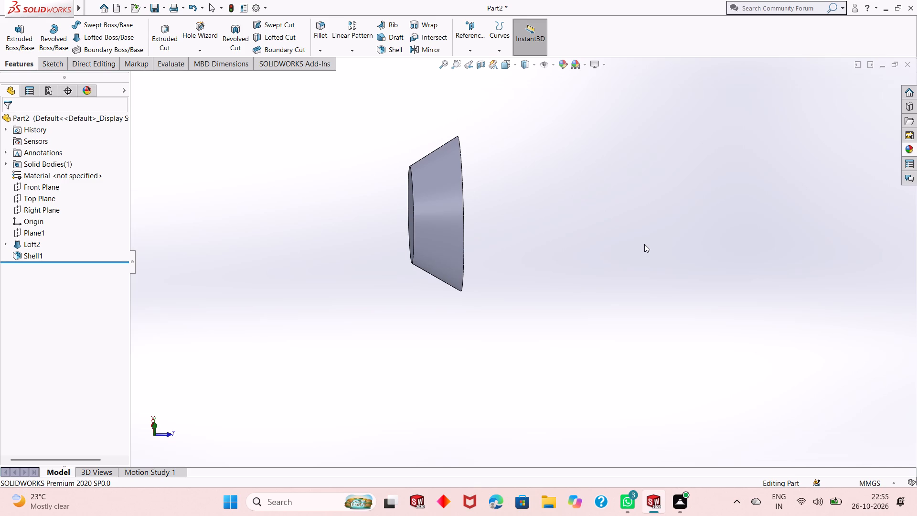
pyautogui.scroll(-1, 645, 240)
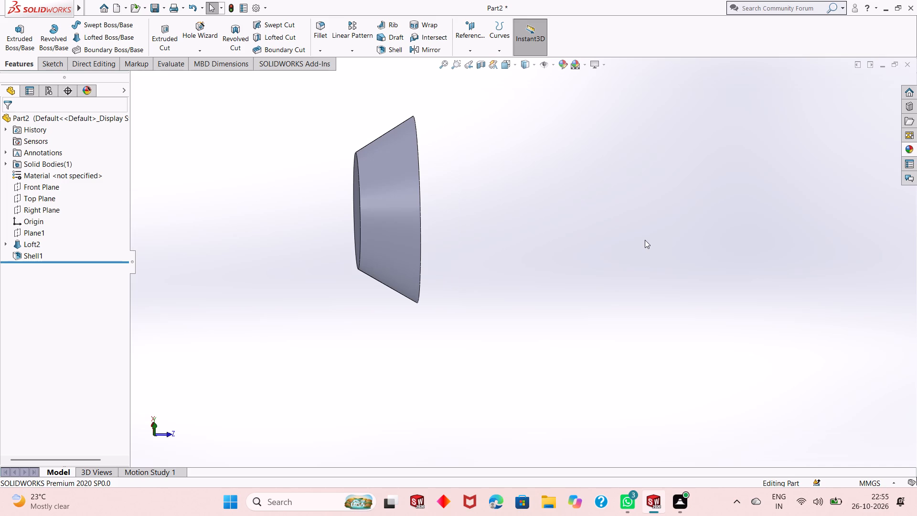
pyautogui.scroll(2, 645, 240)
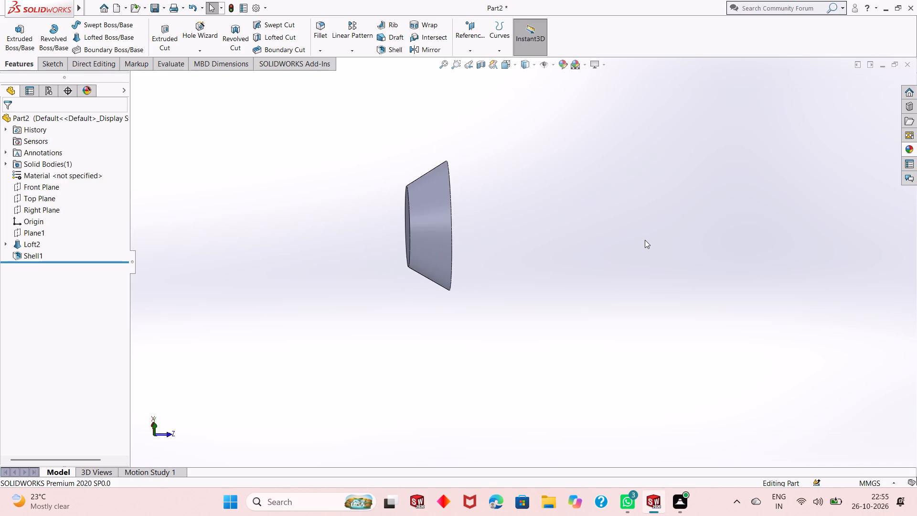
# Undo the shell, loft, offset plane and both circles, and leave the emptied Front Plane sketch so the part has no features.
pyautogui.hotkey('ctrl', 'z')
pyautogui.hotkey('ctrl', 'z')
pyautogui.hotkey('ctrl', 'z')
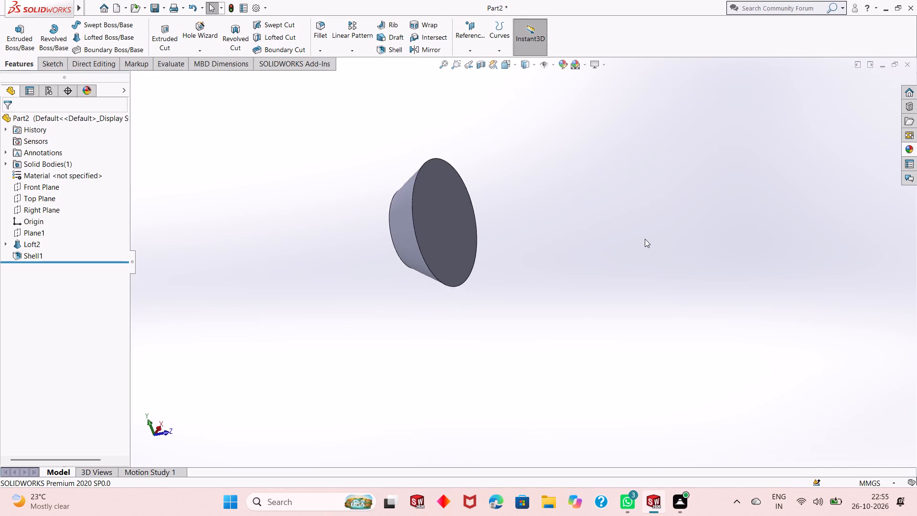
pyautogui.hotkey('ctrl', 'z')
pyautogui.hotkey('ctrl', 'z')
pyautogui.hotkey('ctrl', 'z')
pyautogui.hotkey('ctrl', 'z')
pyautogui.hotkey('ctrl', 'z')
pyautogui.hotkey('ctrl', 'z')
pyautogui.hotkey('ctrl', 'z')
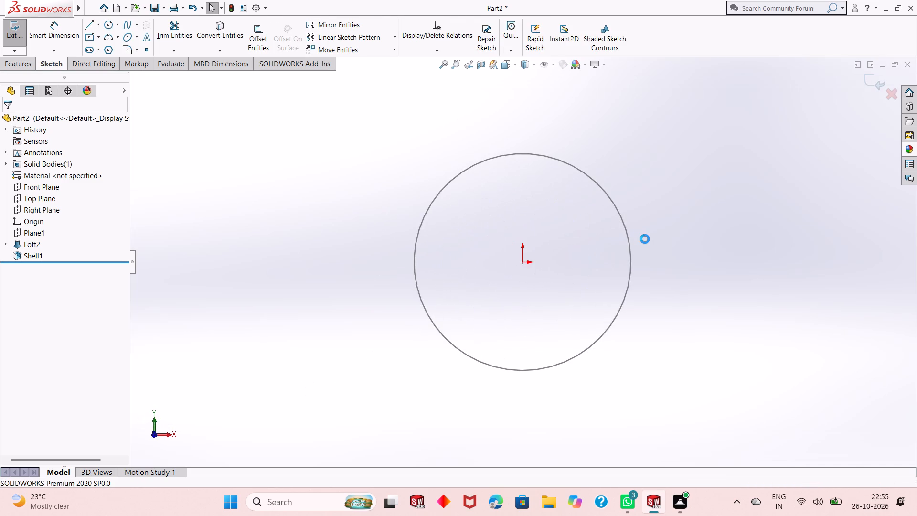
pyautogui.hotkey('ctrl', 'z')
pyautogui.hotkey('ctrl', 'z')
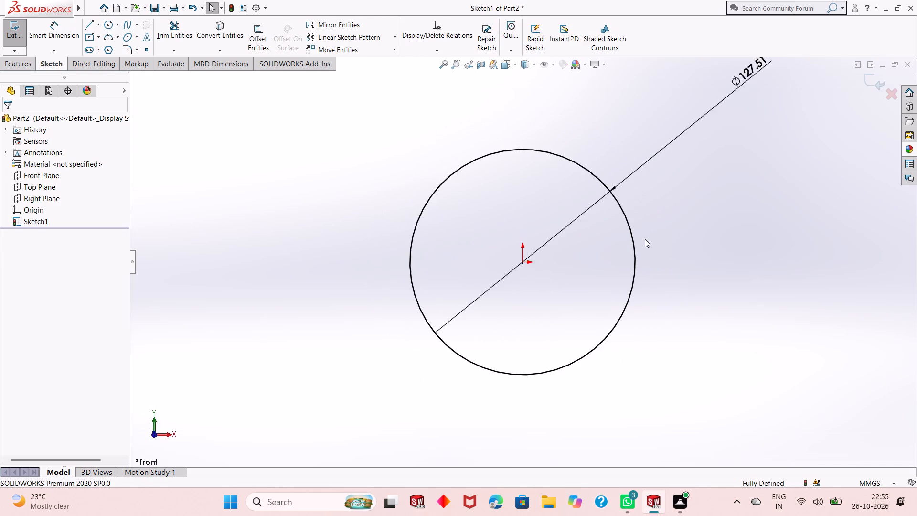
pyautogui.hotkey('ctrl', 'z')
pyautogui.hotkey('ctrl', 'z')
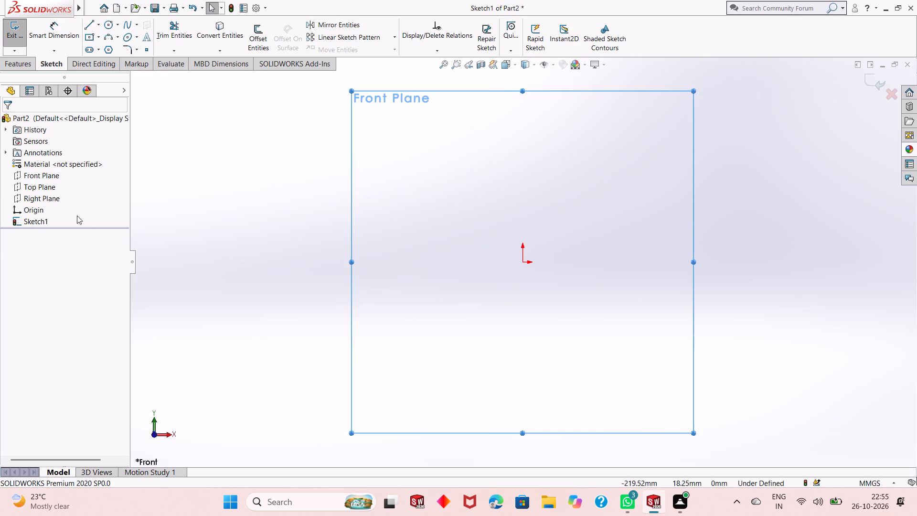
pyautogui.click(47, 198)
pyautogui.click(53, 185)
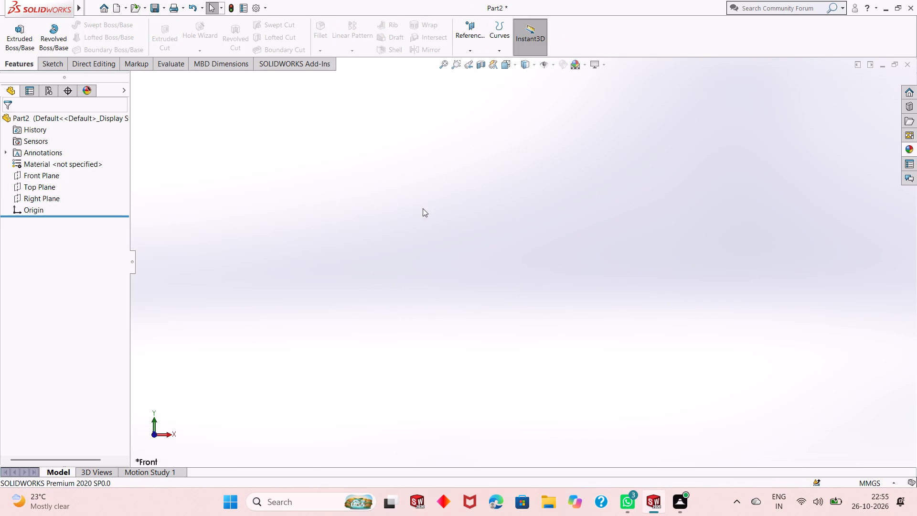
# In a new sketch on the Right Plane, draw a horizontal 55 mm construction line starting at the origin.
pyautogui.scroll(2, 360, 250)
pyautogui.scroll(-3, 382, 266)
pyautogui.scroll(3, 382, 265)
pyautogui.click(30, 199)
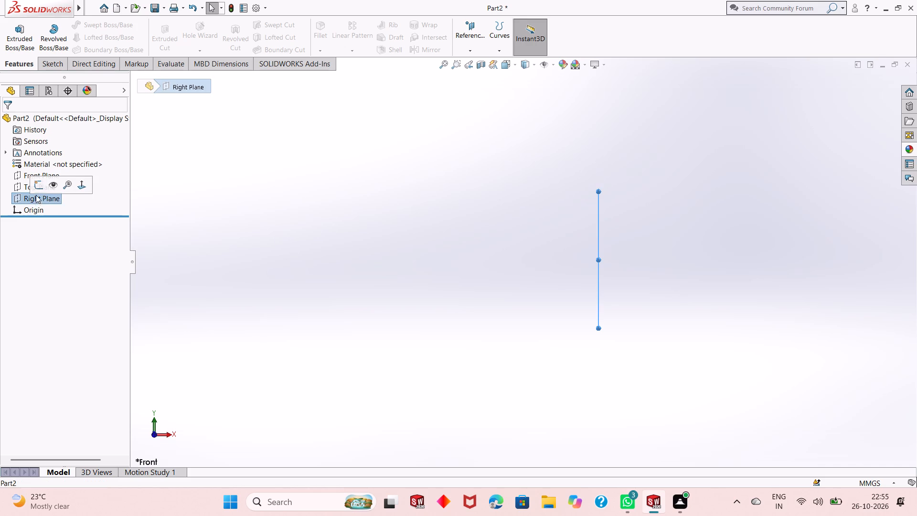
pyautogui.click(42, 187)
pyautogui.scroll(1, 500, 256)
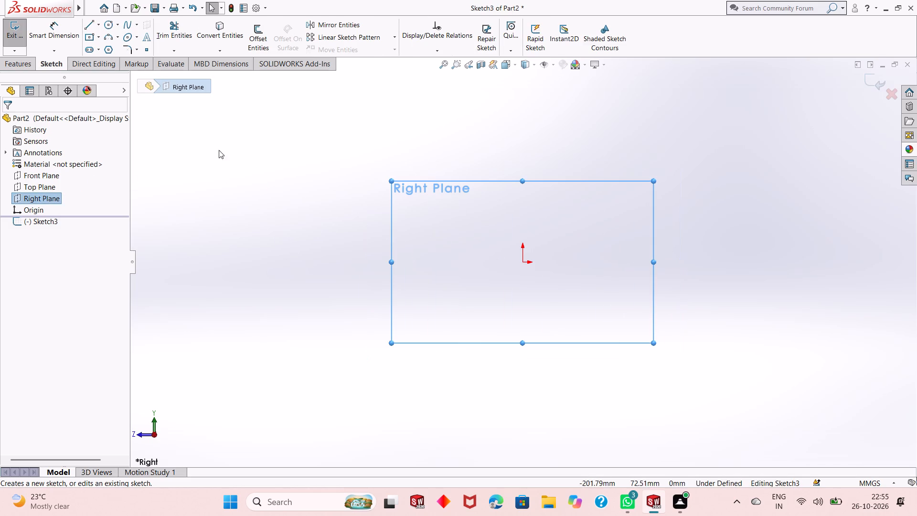
pyautogui.click(95, 24)
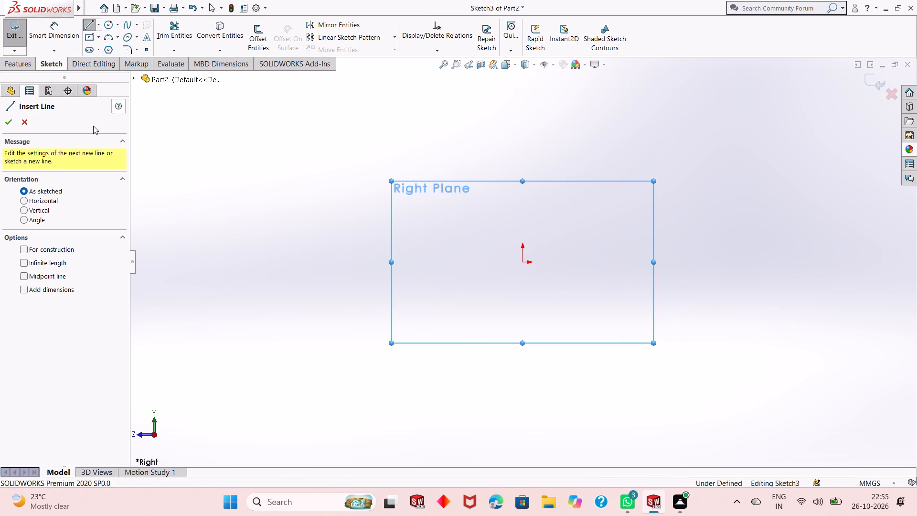
pyautogui.click(98, 22)
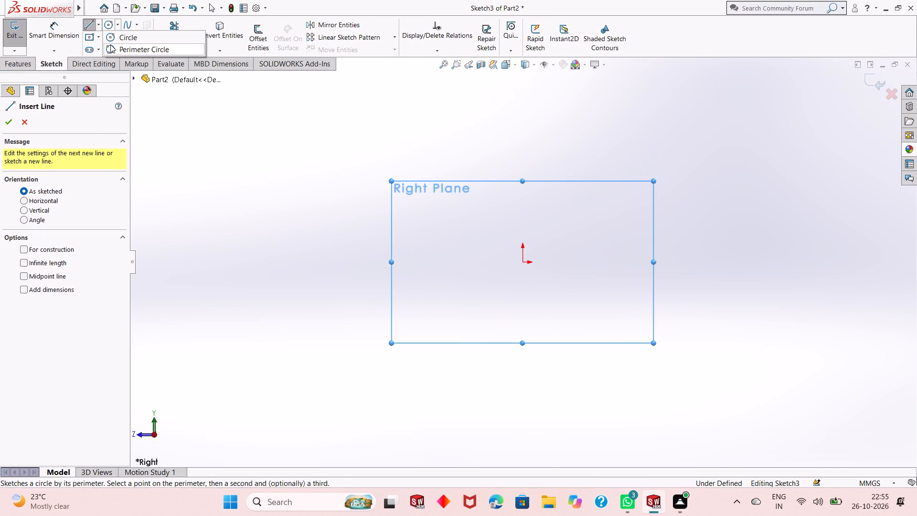
pyautogui.click(100, 24)
pyautogui.click(99, 27)
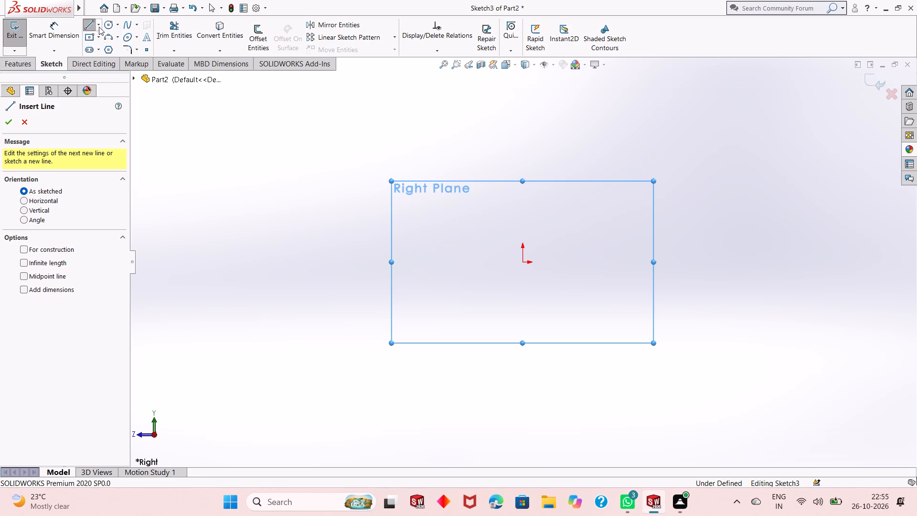
pyautogui.click(99, 45)
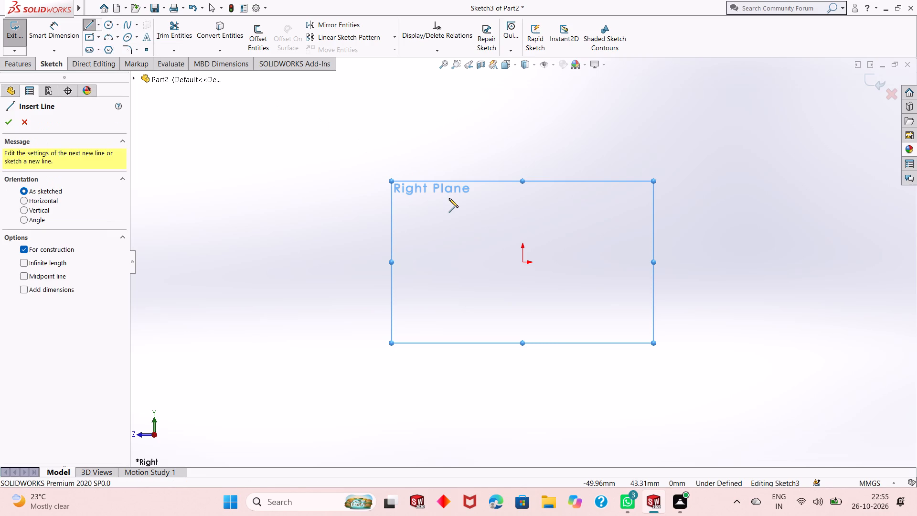
pyautogui.click(521, 260)
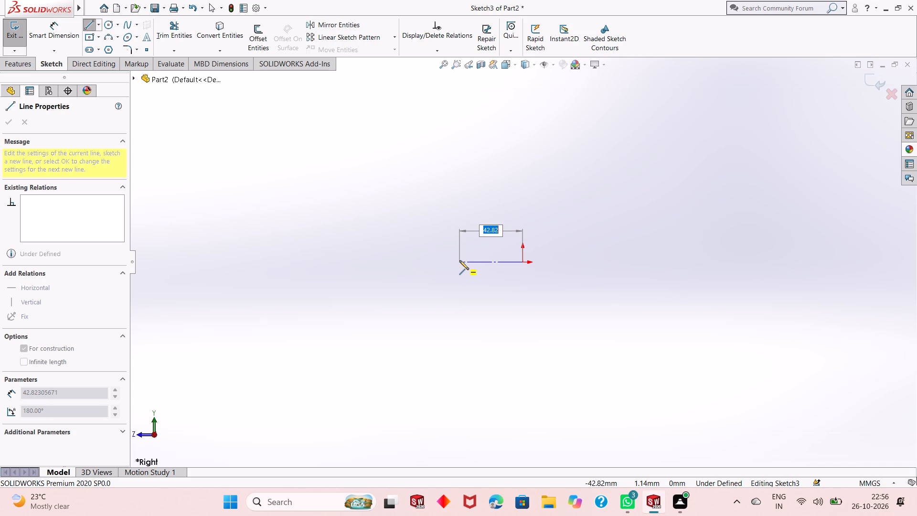
pyautogui.write('55')
pyautogui.press('Return')
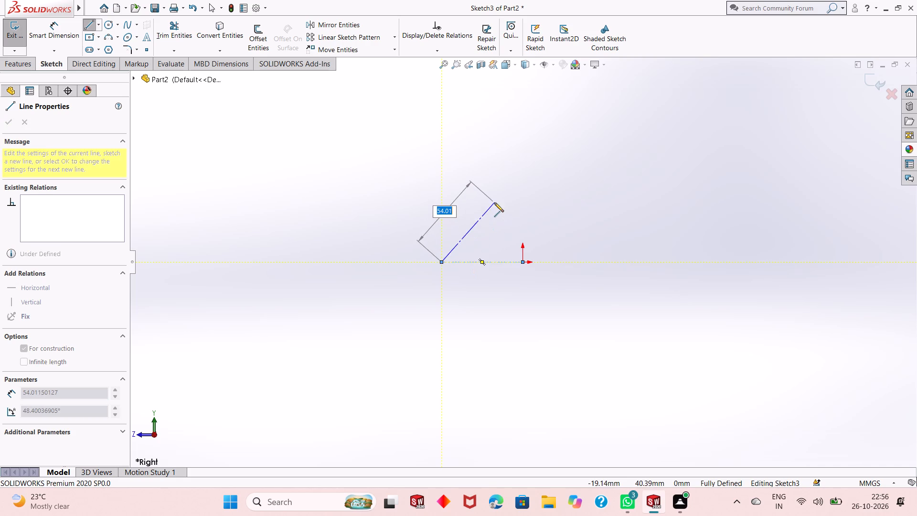
pyautogui.rightClick(494, 203)
pyautogui.click(518, 216)
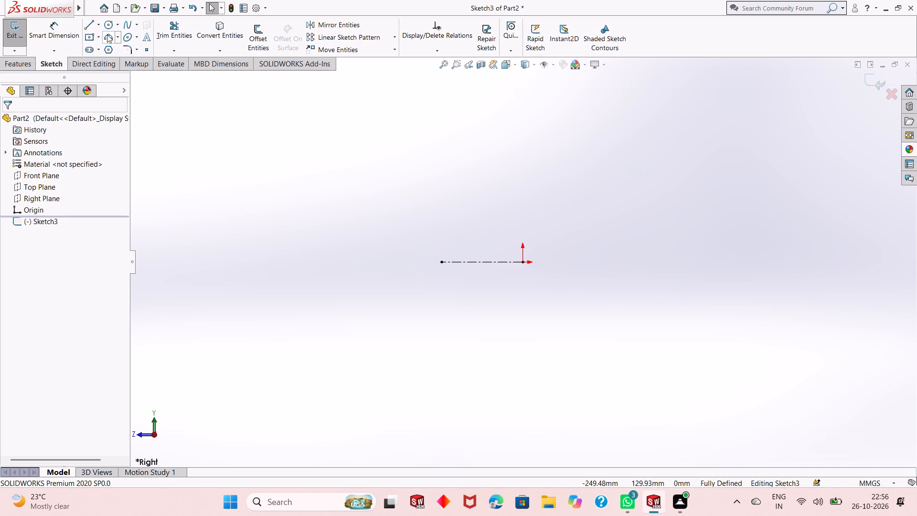
# Draw a vertical line upward from the origin with a length of 178/2 (89 mm).
pyautogui.click(84, 24)
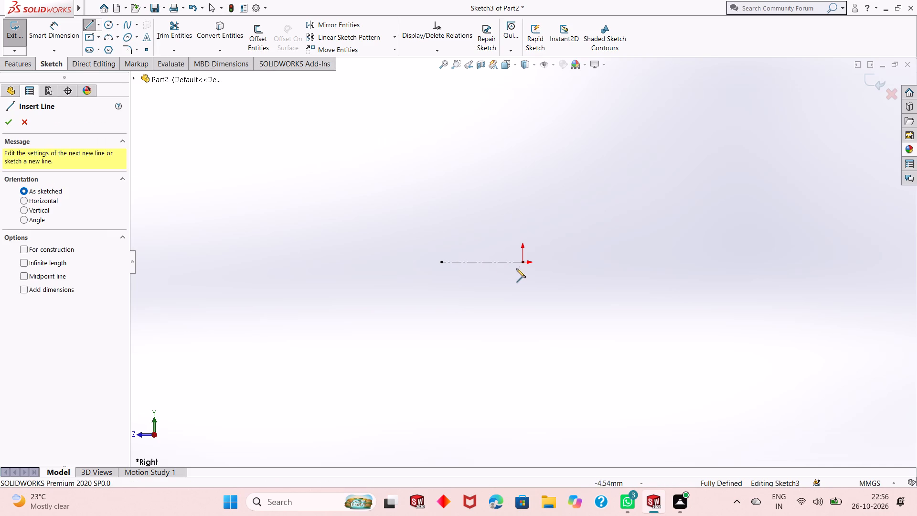
pyautogui.click(523, 265)
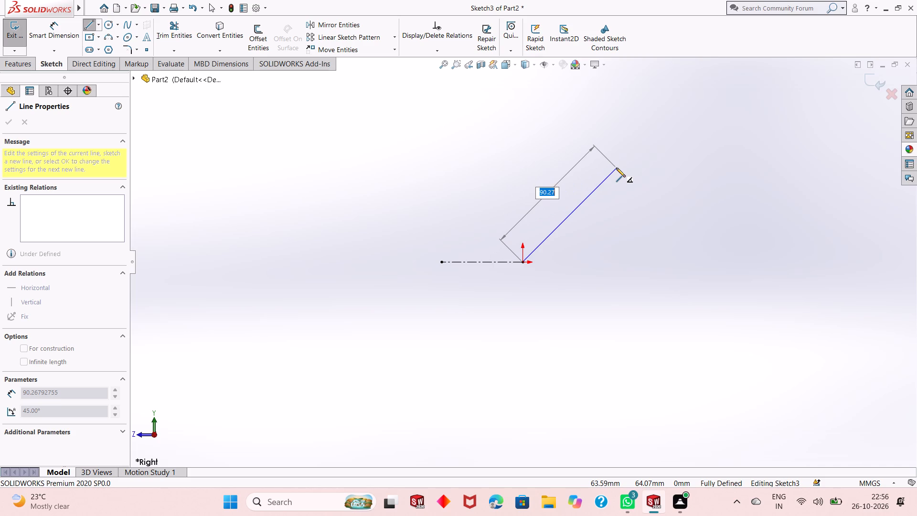
pyautogui.write('178/2')
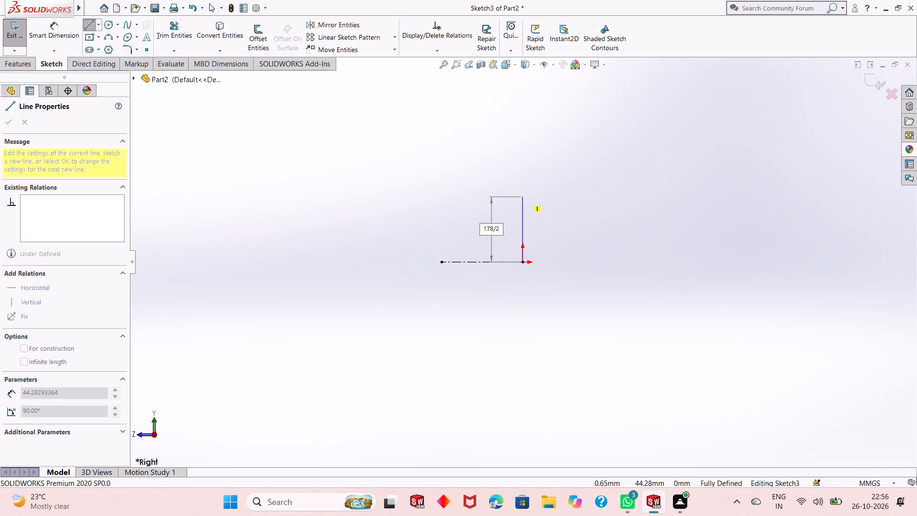
pyautogui.press('Return')
pyautogui.rightClick(560, 154)
pyautogui.click(569, 160)
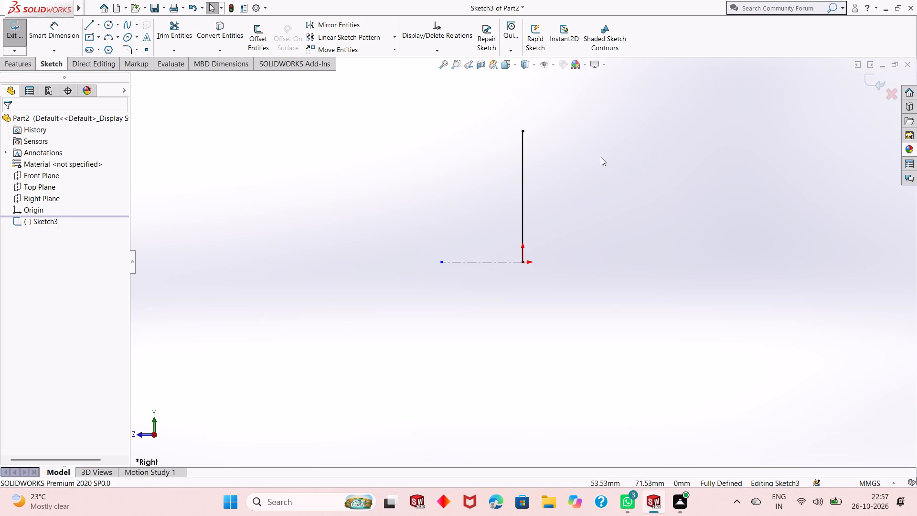
# Draw a vertical line upward from the construction line's free end with a length of 136/2 (68 mm).
pyautogui.scroll(2, 513, 231)
pyautogui.scroll(-2, 518, 207)
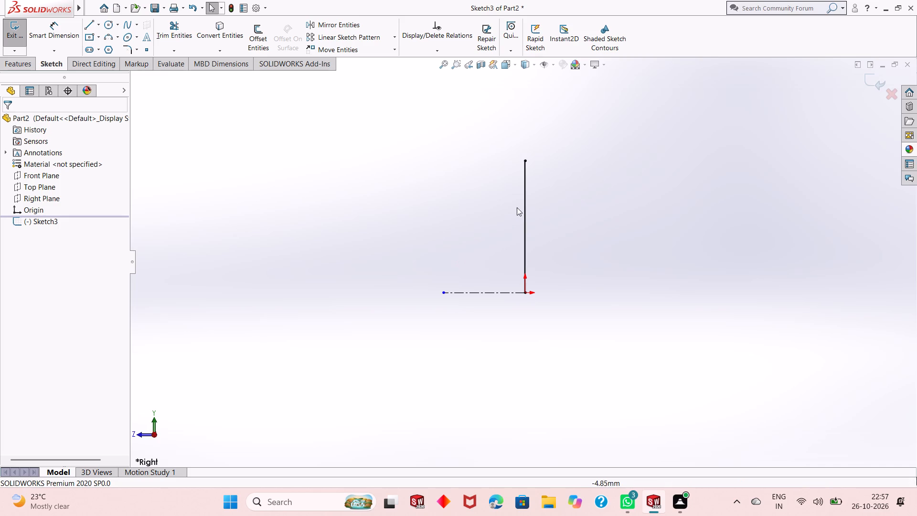
pyautogui.click(91, 23)
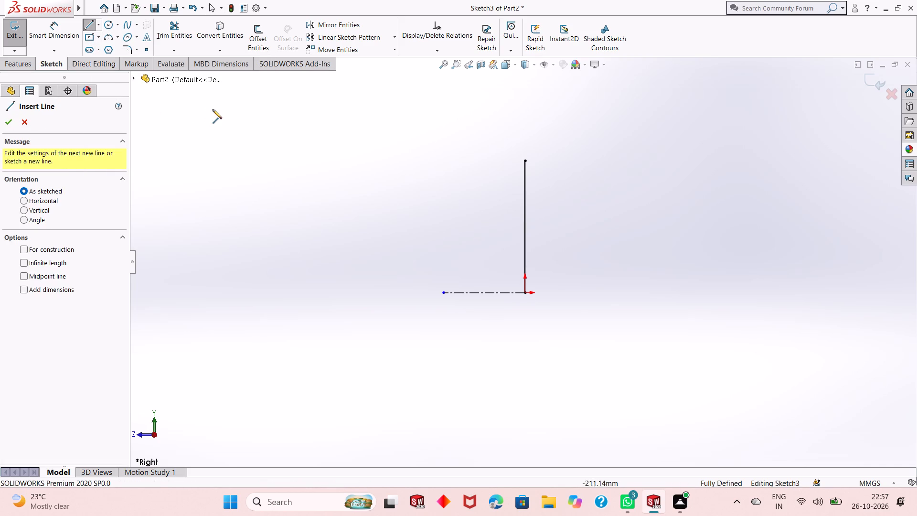
pyautogui.click(446, 292)
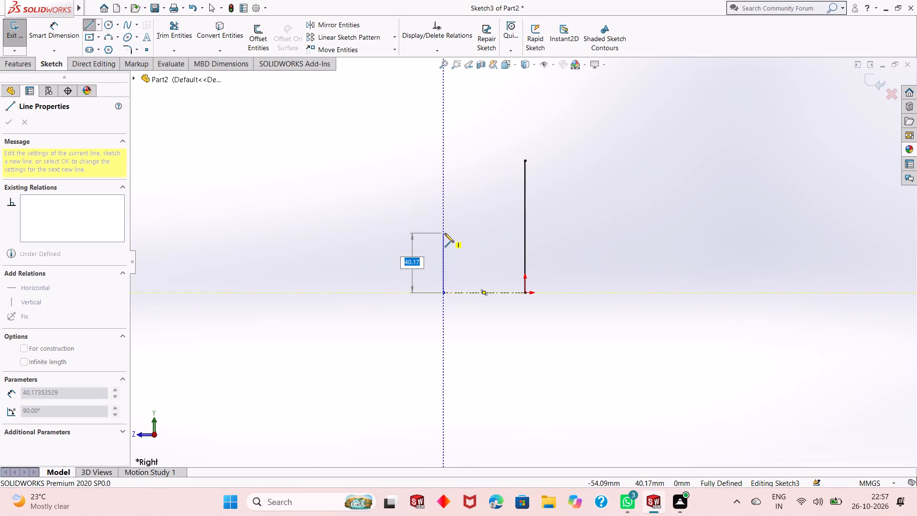
pyautogui.write('136/2')
pyautogui.press('Return')
pyautogui.rightClick(477, 136)
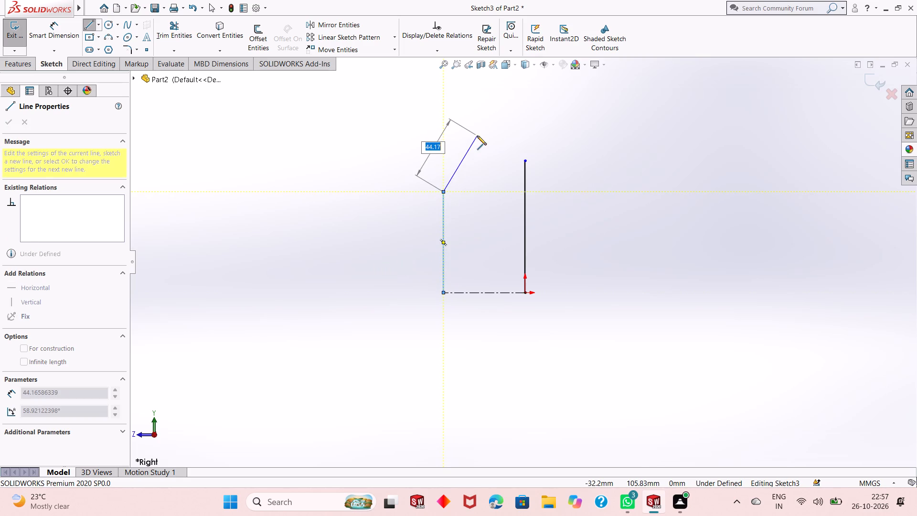
pyautogui.click(490, 139)
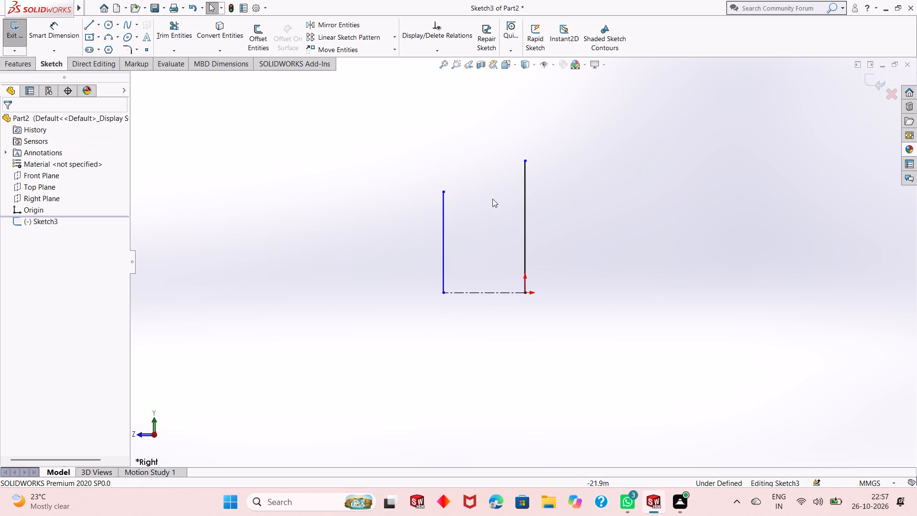
# Join the upper ends of the two vertical lines with an outward-bulging three-point arc of 44 mm radius.
pyautogui.click(104, 31)
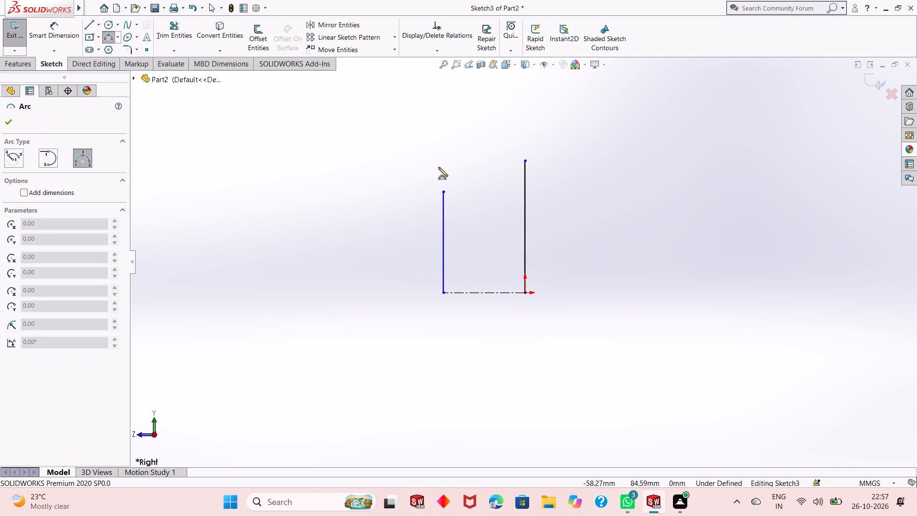
pyautogui.click(443, 193)
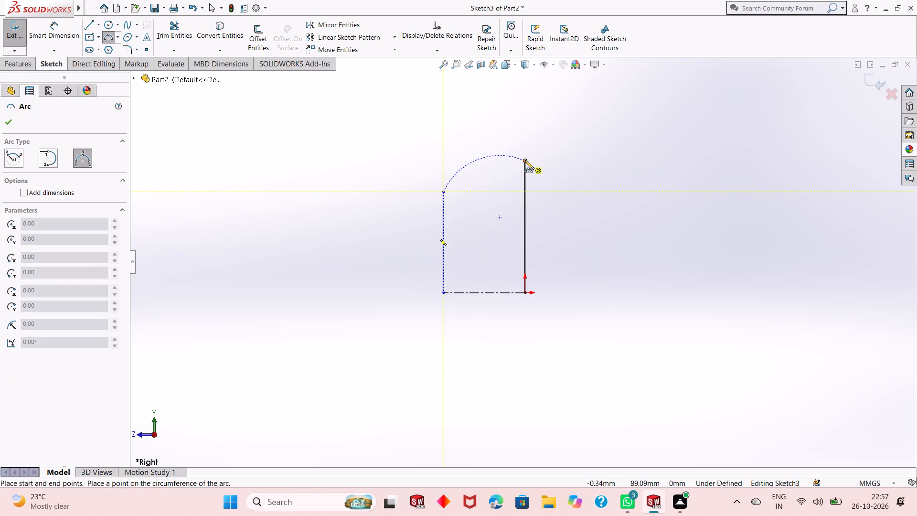
pyautogui.click(525, 160)
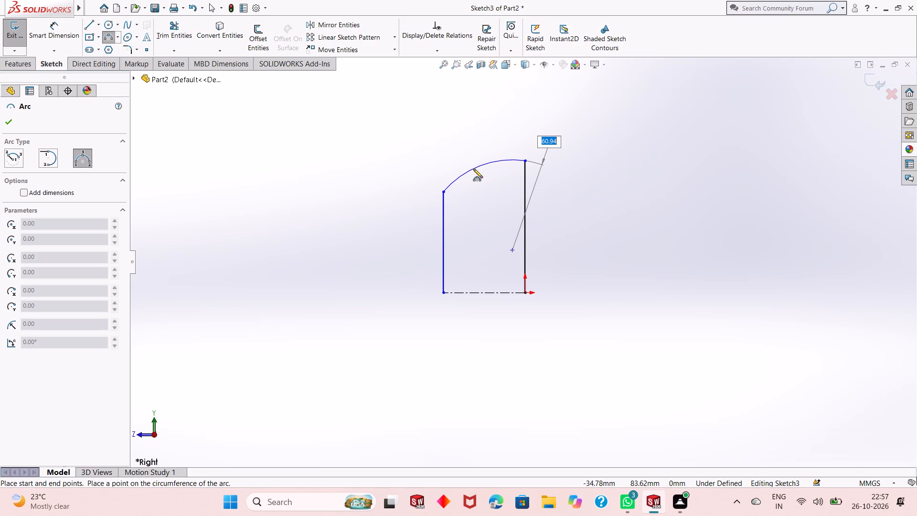
pyautogui.write('44')
pyautogui.press('Return')
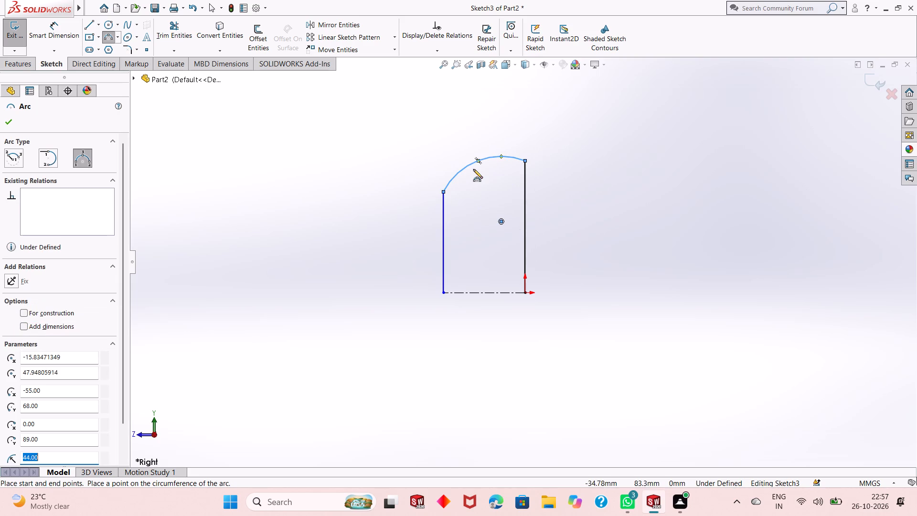
pyautogui.rightClick(654, 173)
pyautogui.click(668, 186)
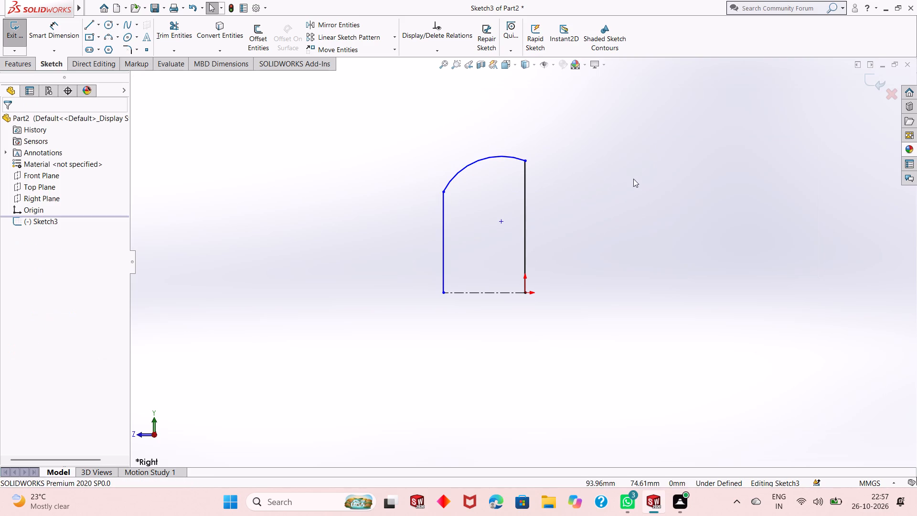
# Add dimensions to the vertical line at the origin, the horizontal construction line and the arc's radius.
pyautogui.click(44, 31)
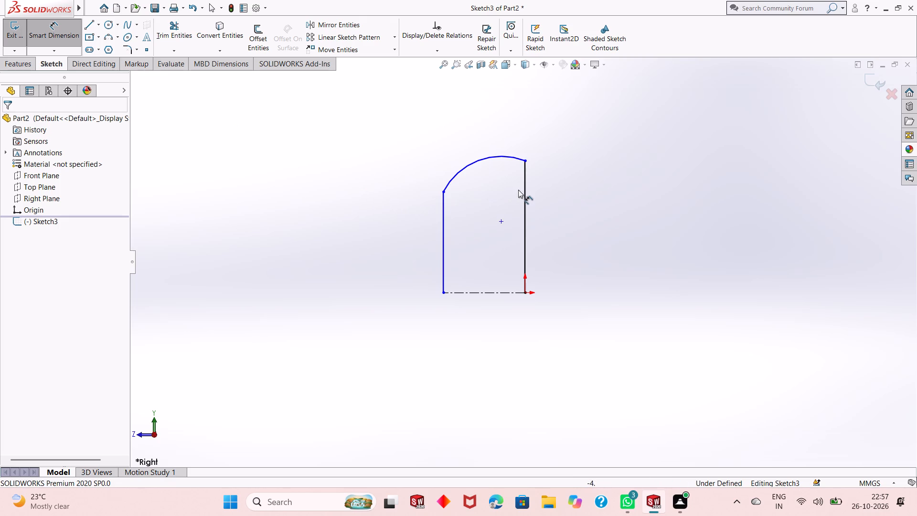
pyautogui.click(523, 188)
pyautogui.click(617, 189)
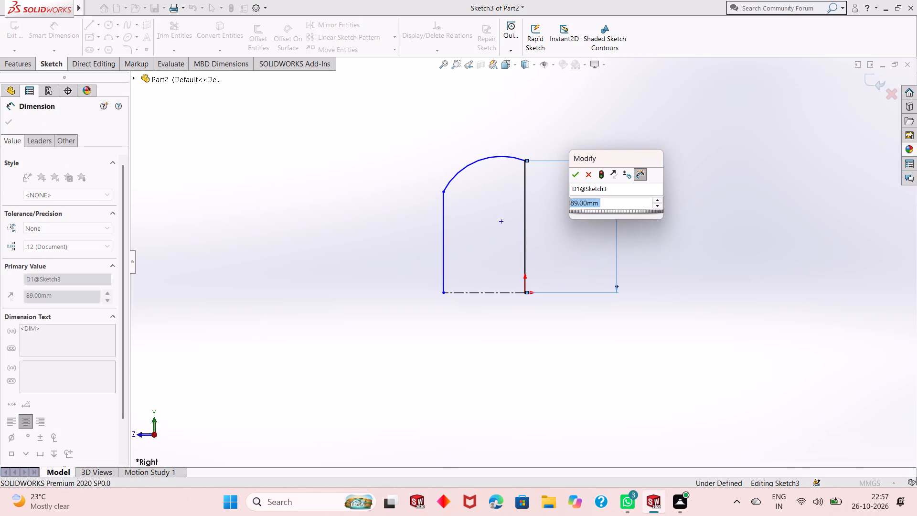
pyautogui.press('Return')
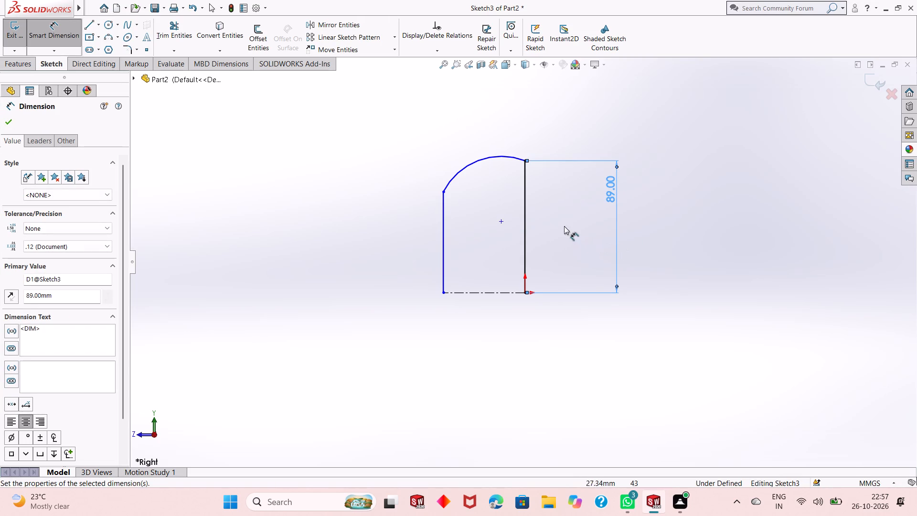
pyautogui.click(459, 290)
pyautogui.click(468, 312)
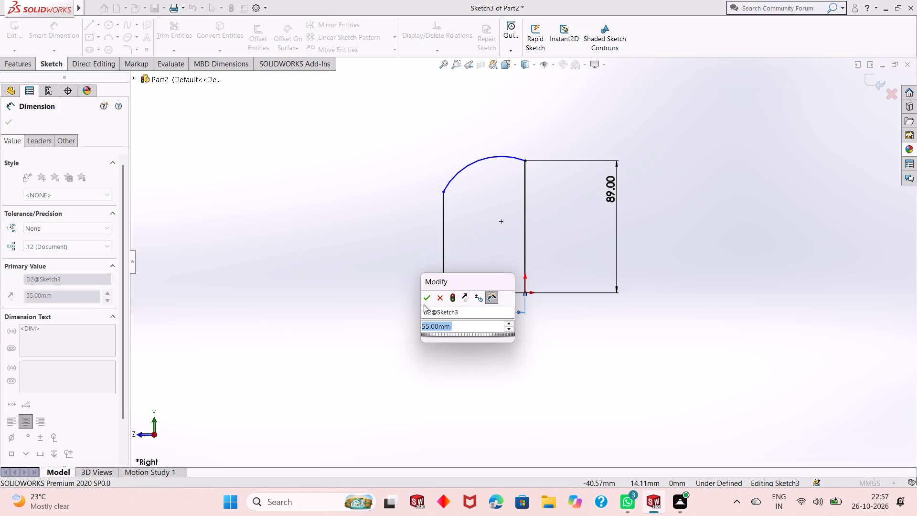
pyautogui.click(424, 294)
pyautogui.click(457, 172)
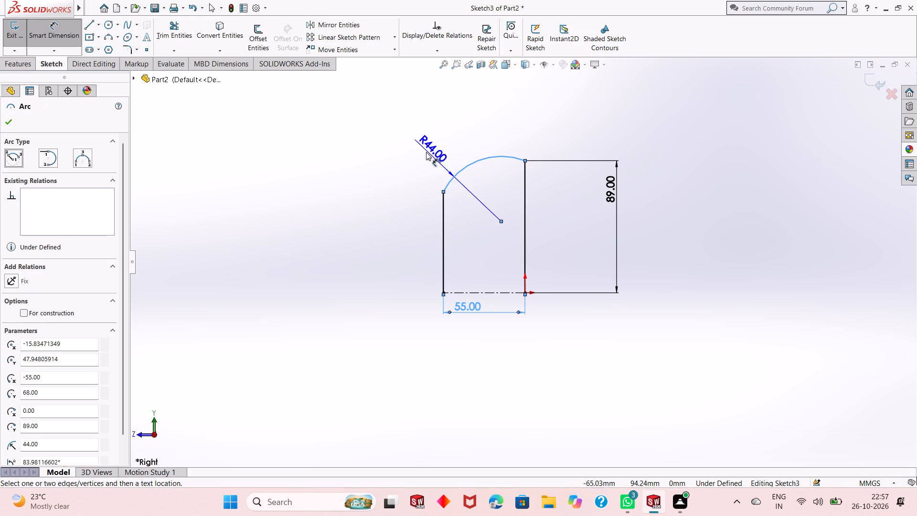
pyautogui.click(387, 146)
pyautogui.press('Return')
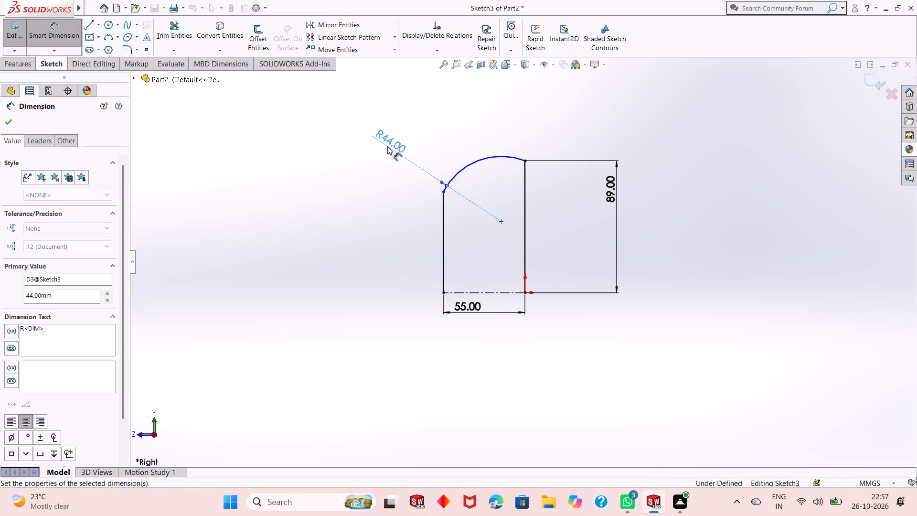
pyautogui.rightClick(420, 192)
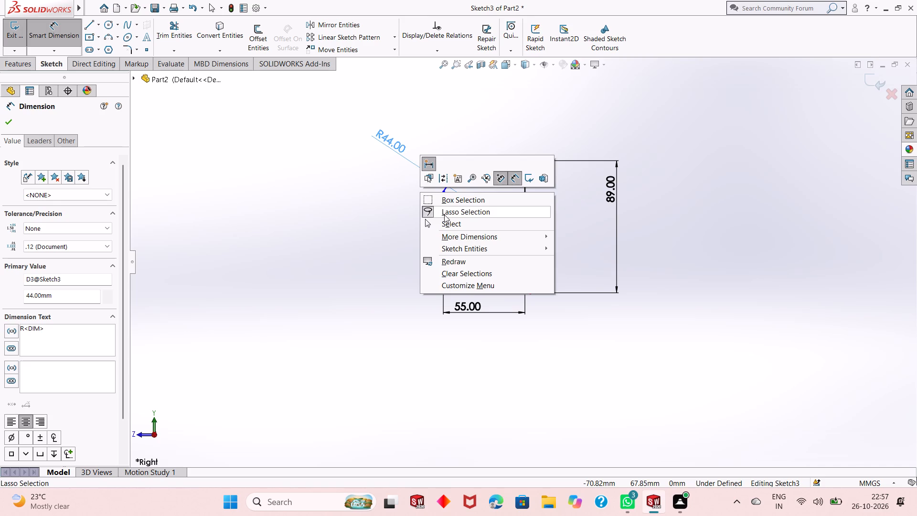
pyautogui.click(446, 220)
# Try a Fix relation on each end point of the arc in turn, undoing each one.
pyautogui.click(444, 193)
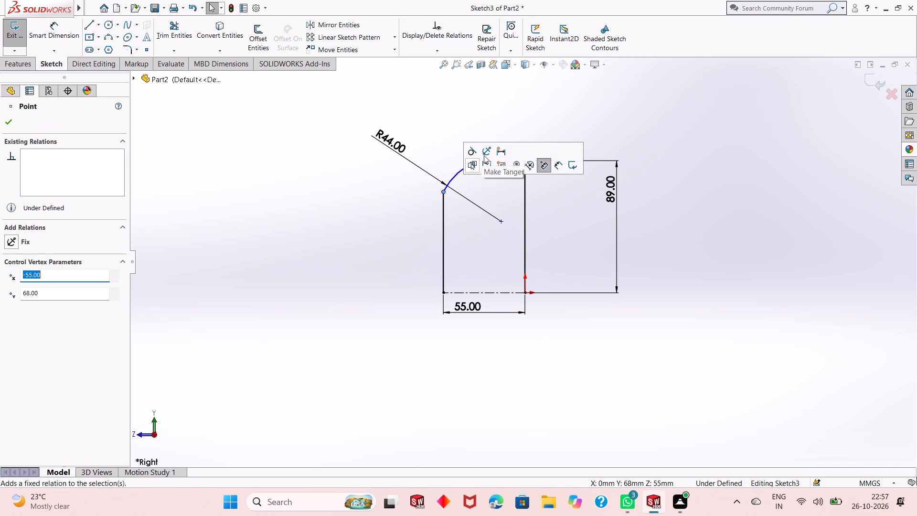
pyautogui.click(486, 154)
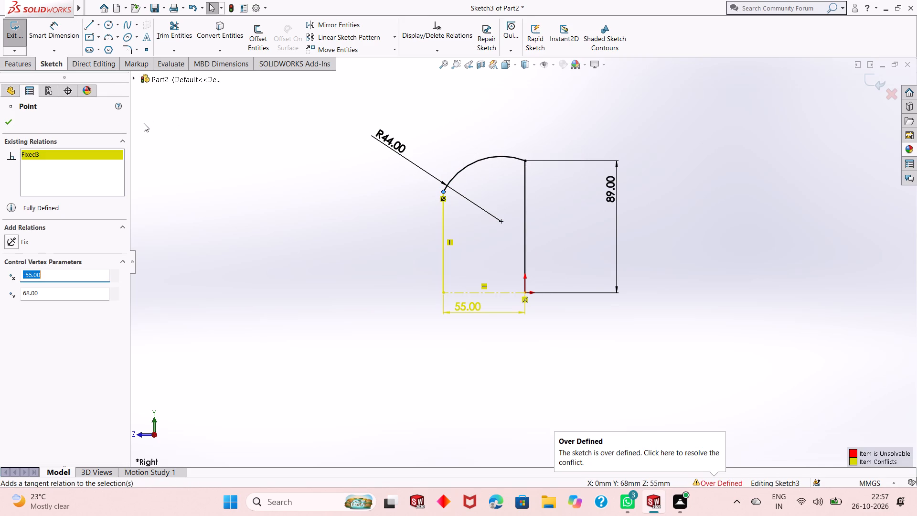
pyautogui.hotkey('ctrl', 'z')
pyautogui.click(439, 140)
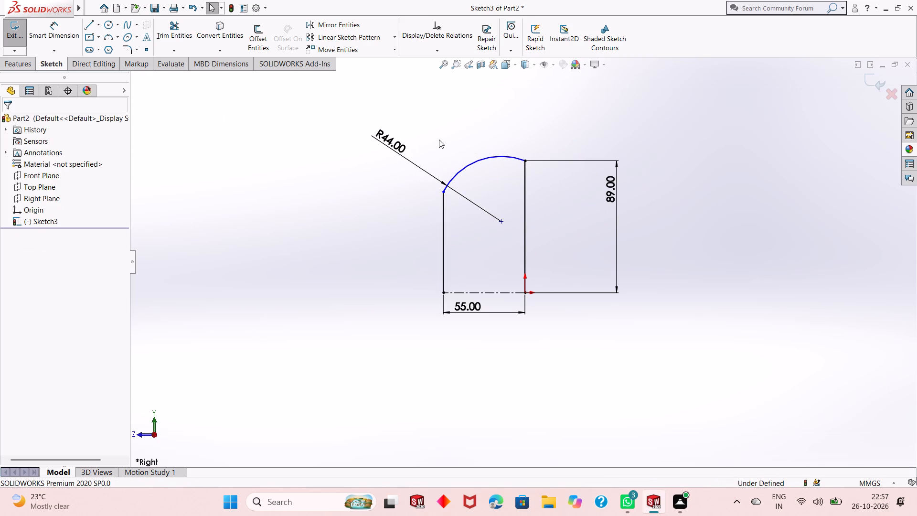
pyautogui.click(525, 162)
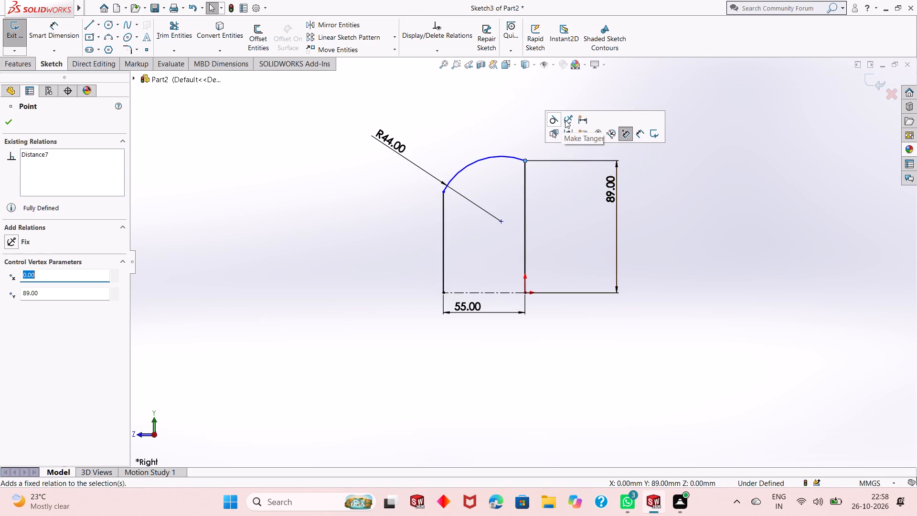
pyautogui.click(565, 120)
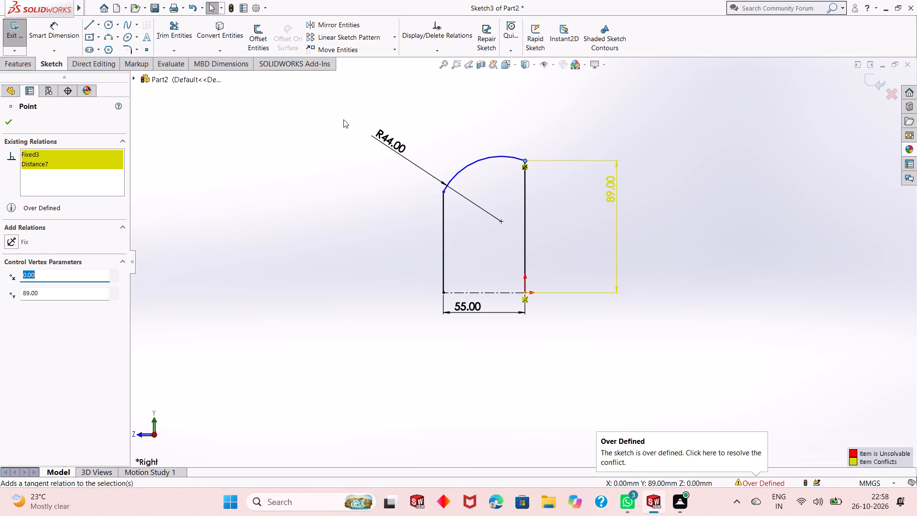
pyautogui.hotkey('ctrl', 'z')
# Dimension the length of the shorter vertical line.
pyautogui.click(58, 28)
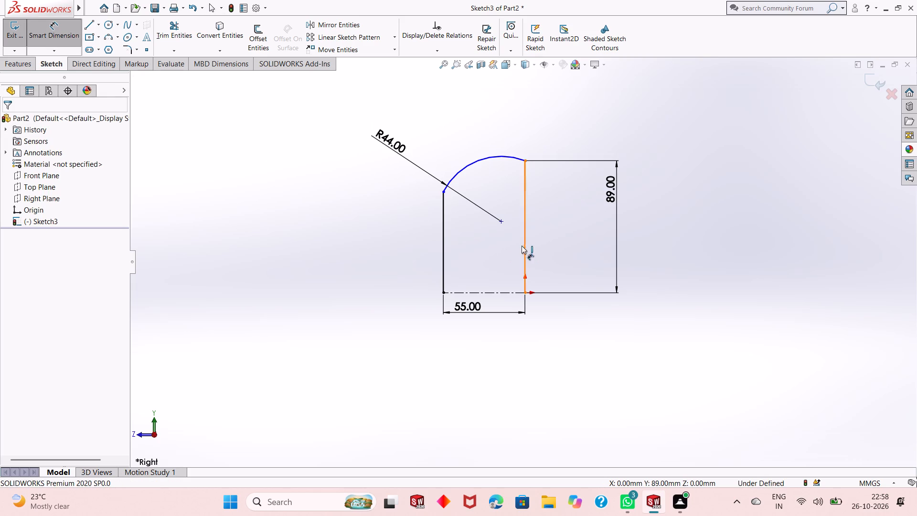
pyautogui.click(443, 222)
pyautogui.click(412, 228)
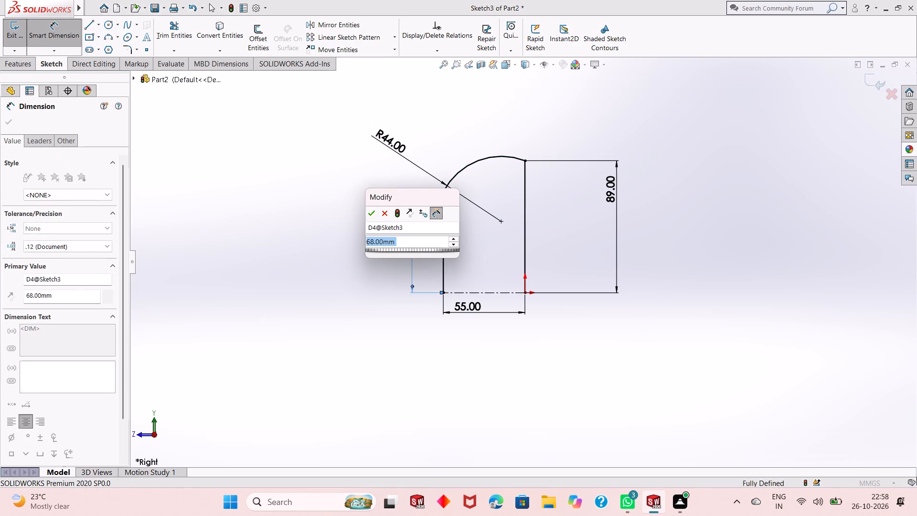
pyautogui.click(369, 210)
pyautogui.rightClick(369, 208)
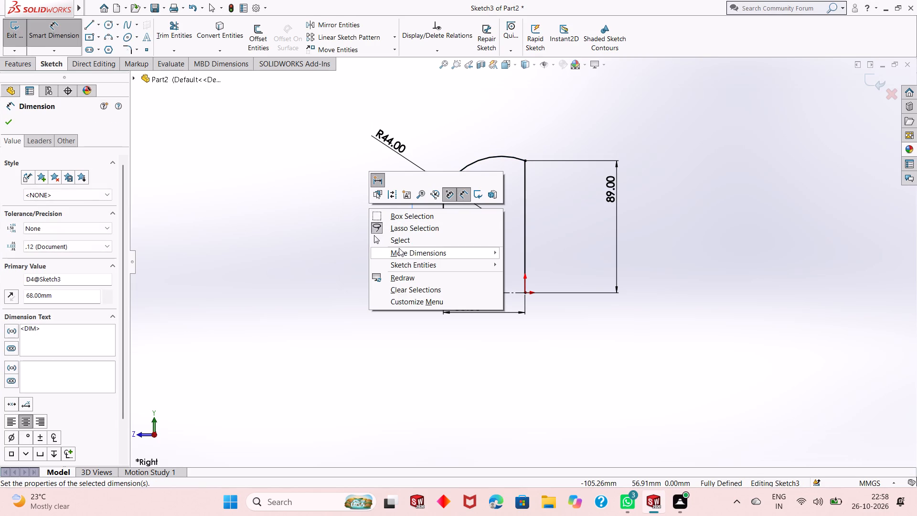
pyautogui.click(402, 240)
# Try a 360-degree Revolve of the profile about the horizontal construction line, accepting automatic closing of the open sketch.
pyautogui.scroll(1, 442, 240)
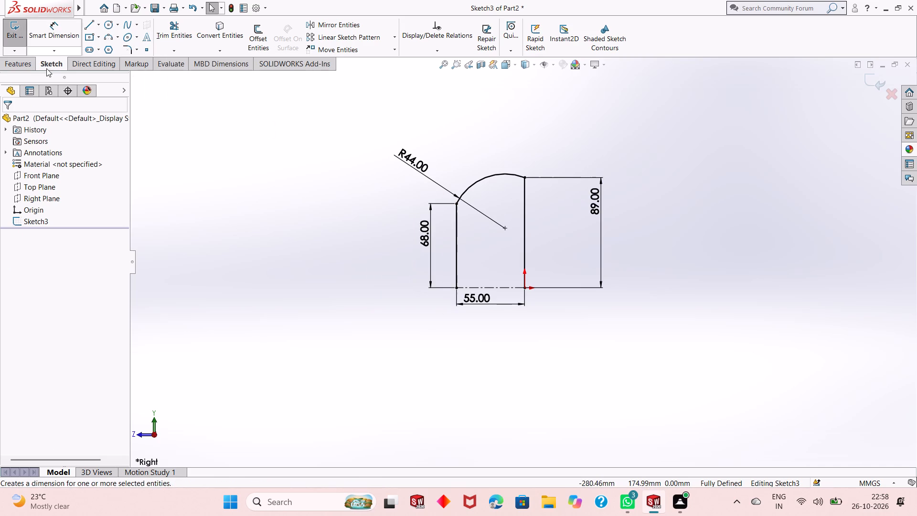
pyautogui.click(31, 64)
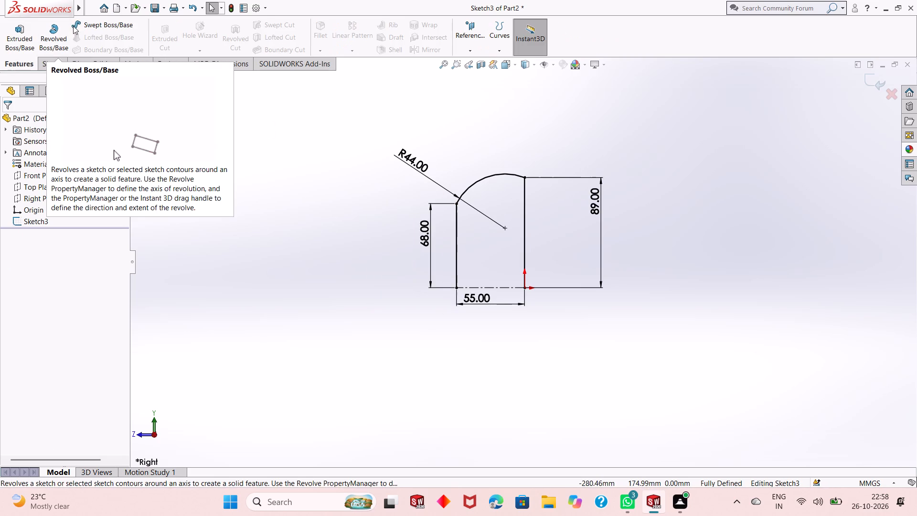
pyautogui.click(54, 39)
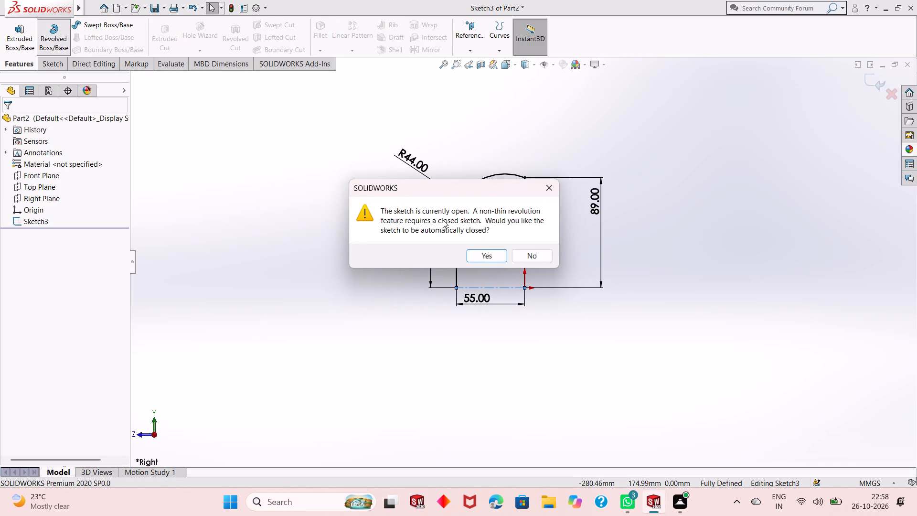
pyautogui.click(484, 253)
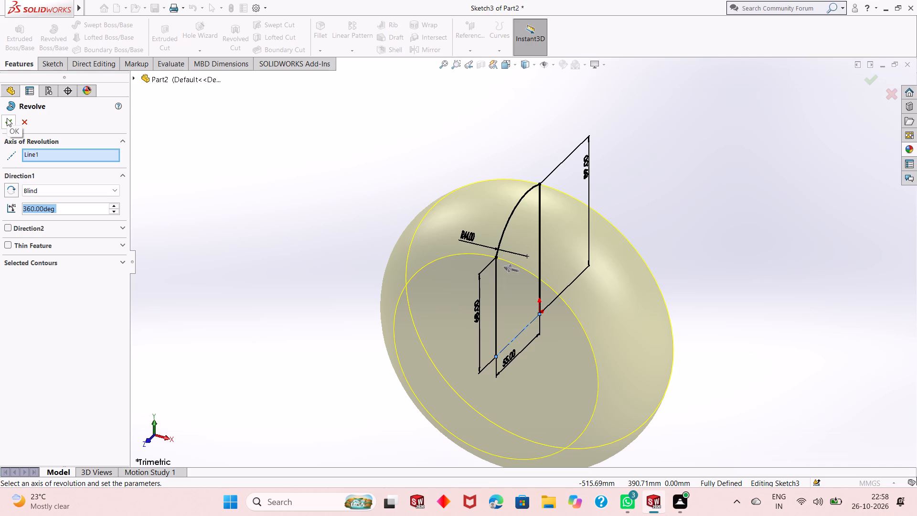
pyautogui.hotkey('ctrl', 'z')
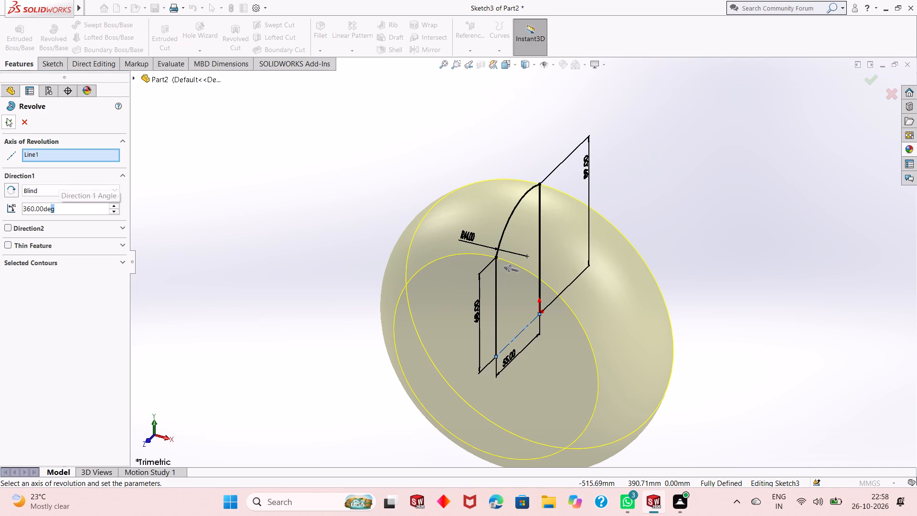
pyautogui.press('Escape')
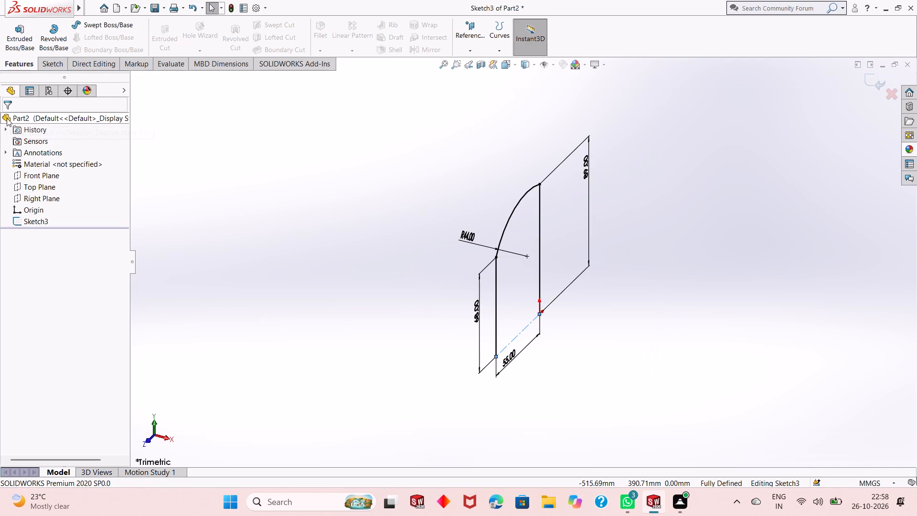
# Set the length of the shorter vertical line to 65 mm.
pyautogui.hotkey('ctrl', '8')
pyautogui.scroll(1, 0, 162)
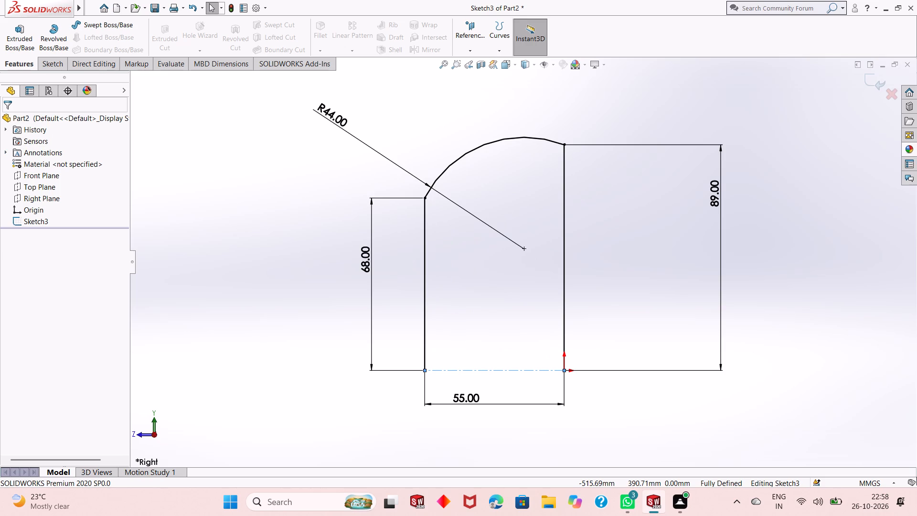
pyautogui.scroll(1, 421, 281)
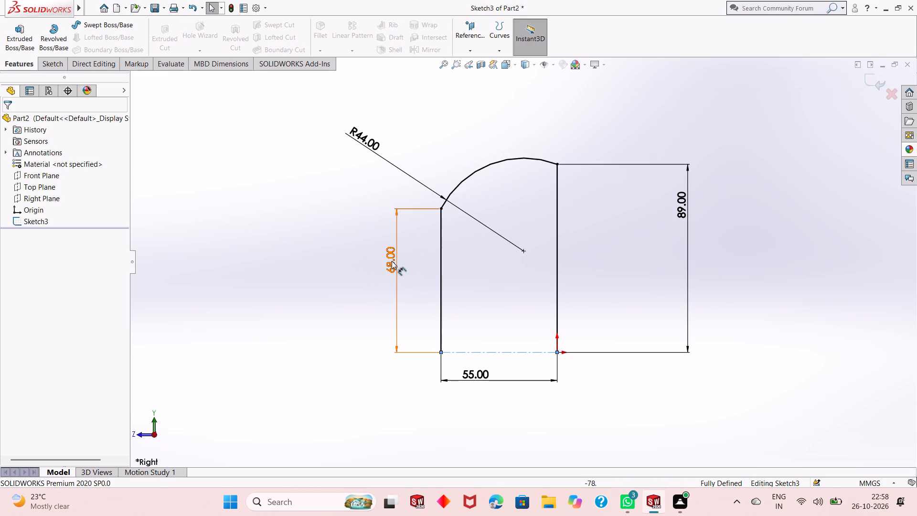
pyautogui.doubleClick(391, 260)
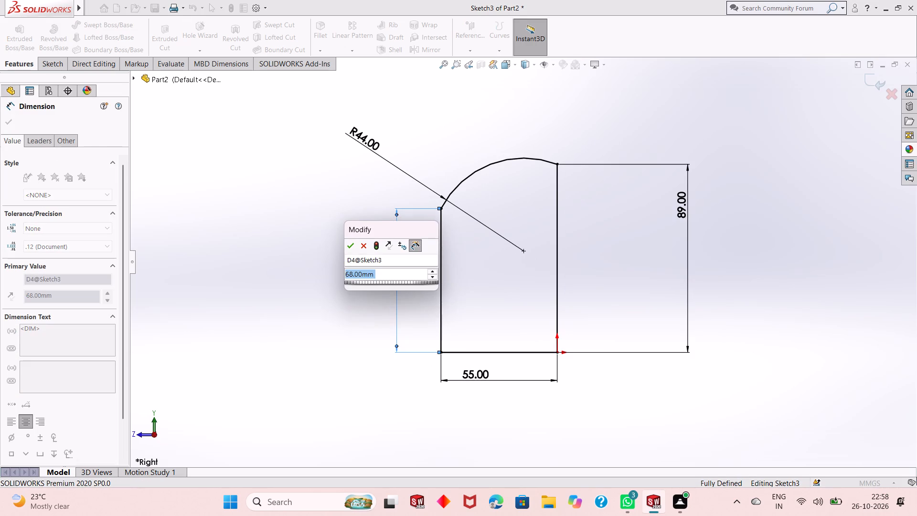
pyautogui.write('65')
pyautogui.press('Return')
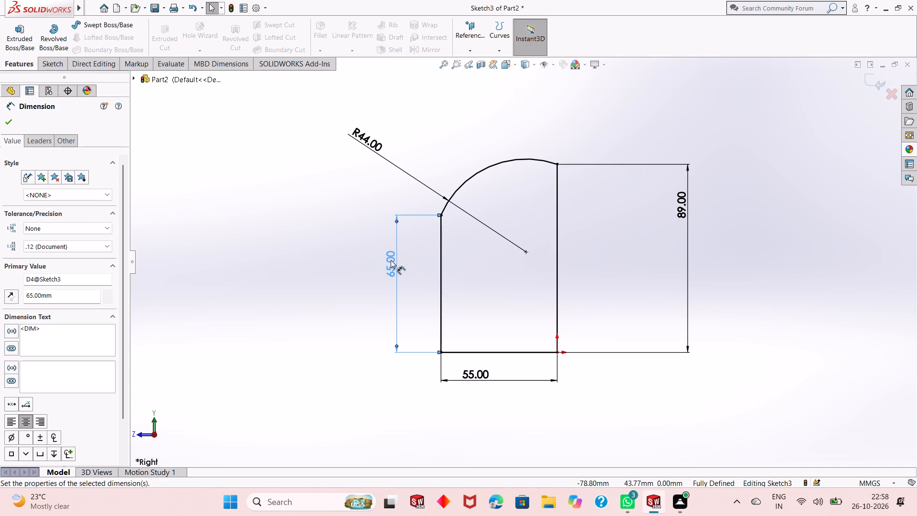
pyautogui.click(11, 125)
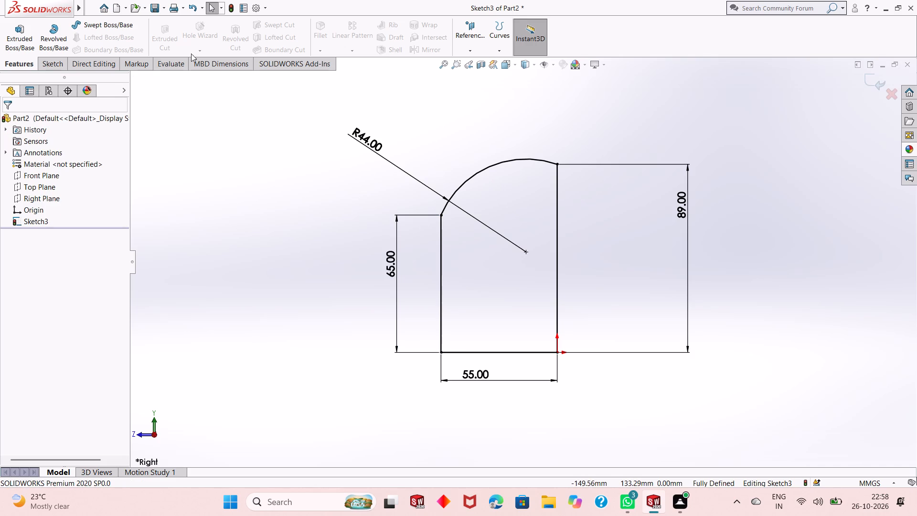
# Revolve the closed profile 360 degrees about its horizontal base line as a solid boss.
pyautogui.click(61, 41)
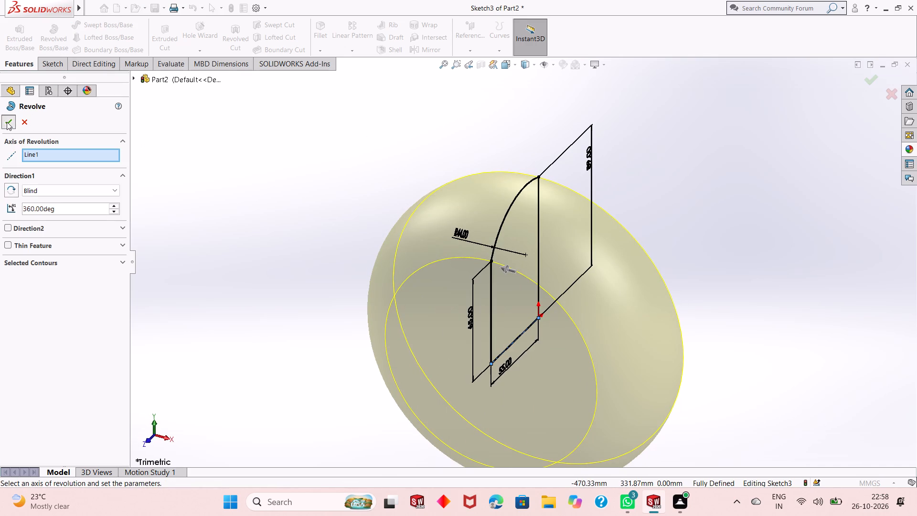
pyautogui.click(7, 122)
pyautogui.click(299, 250)
# On the revolved body's smaller flat face, sketch a circle of about 71 mm radius centred on the origin.
pyautogui.scroll(2, 531, 332)
pyautogui.moveTo(551, 326); pyautogui.dragTo(491, 291, button='middle')
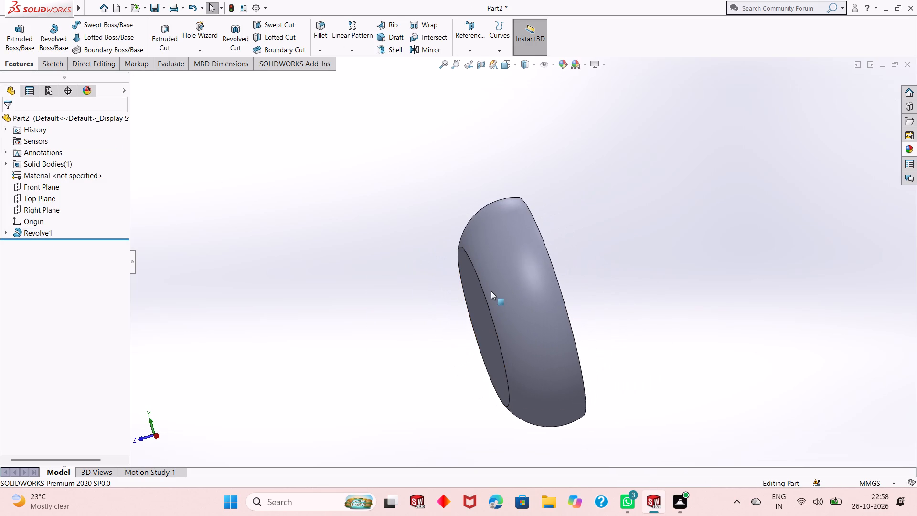
pyautogui.moveTo(500, 292); pyautogui.dragTo(543, 272, button='middle')
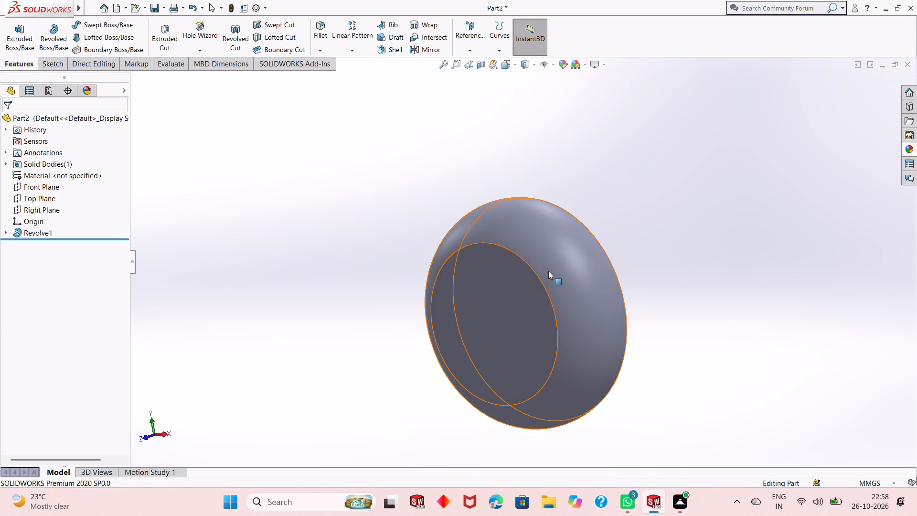
pyautogui.click(523, 304)
pyautogui.click(564, 279)
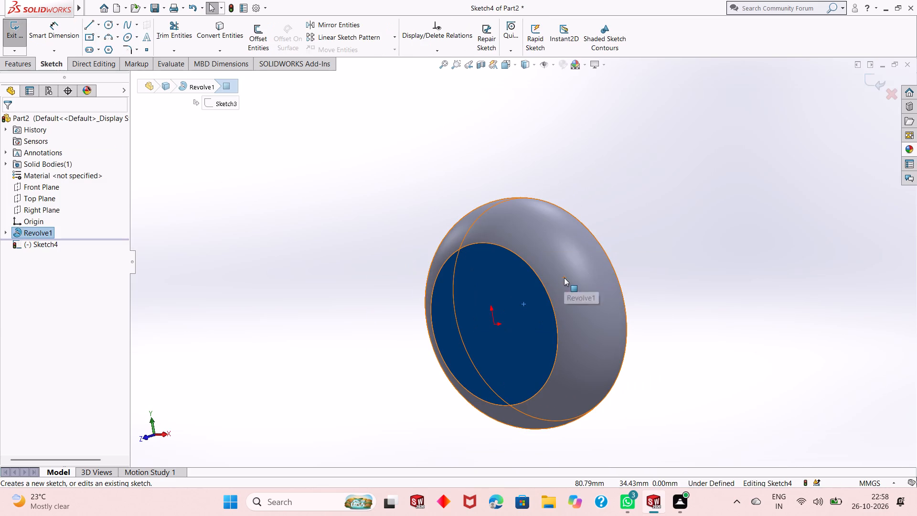
pyautogui.hotkey('ctrl', '8')
pyautogui.scroll(3, 564, 278)
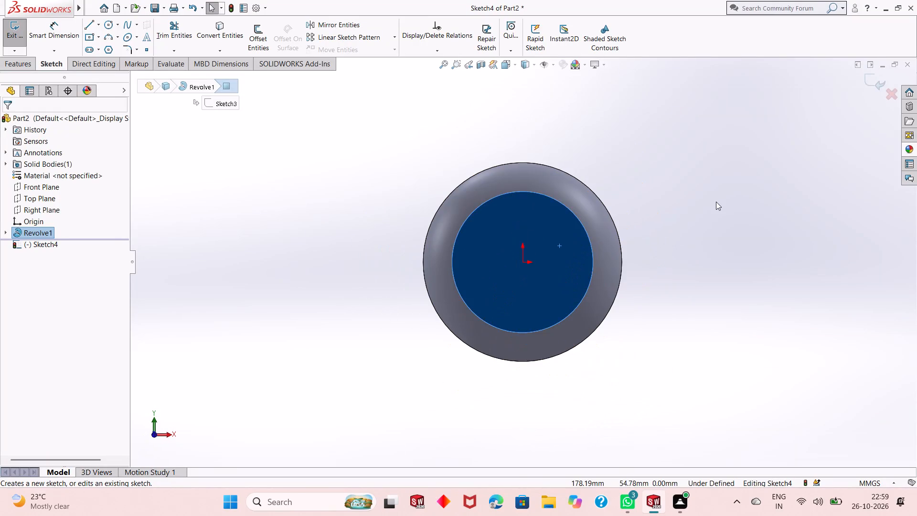
pyautogui.click(716, 197)
pyautogui.click(111, 29)
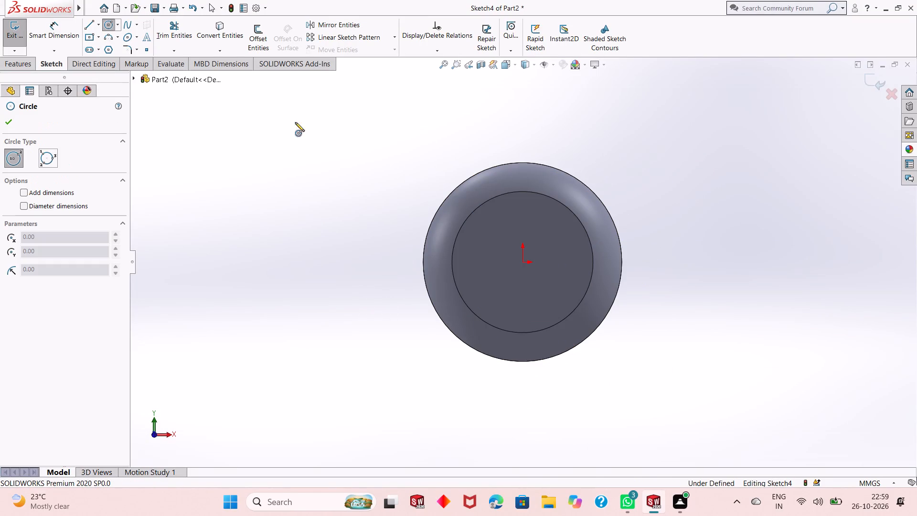
pyautogui.scroll(-1, 526, 231)
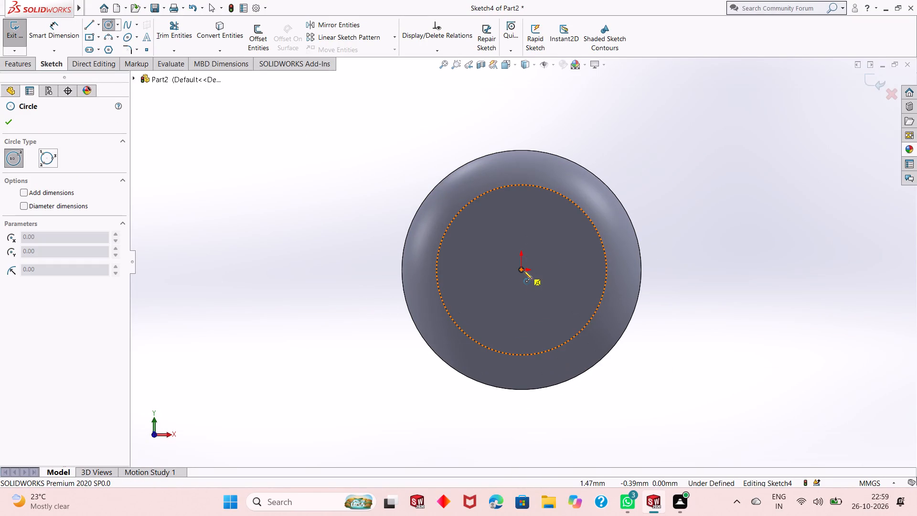
pyautogui.click(523, 270)
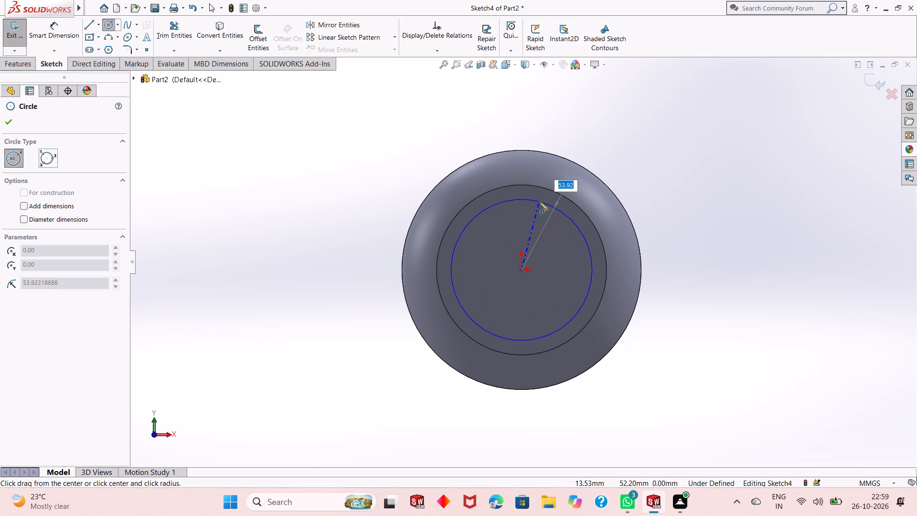
pyautogui.click(533, 177)
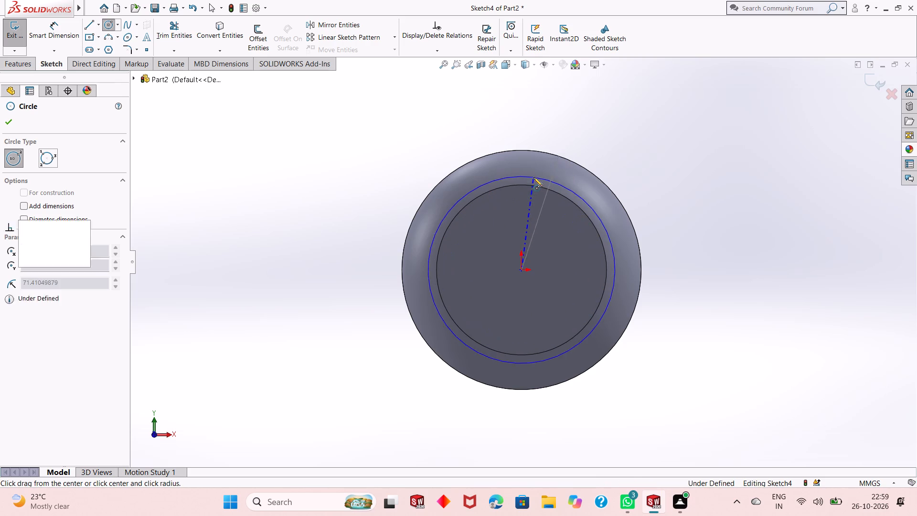
pyautogui.rightClick(353, 175)
pyautogui.click(362, 182)
# Dimension the circle's diameter as 136 mm.
pyautogui.click(66, 40)
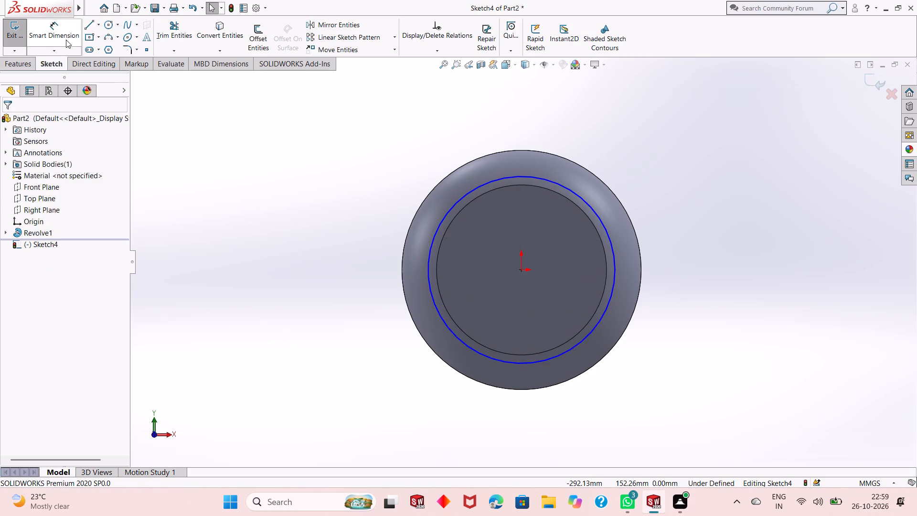
pyautogui.click(437, 311)
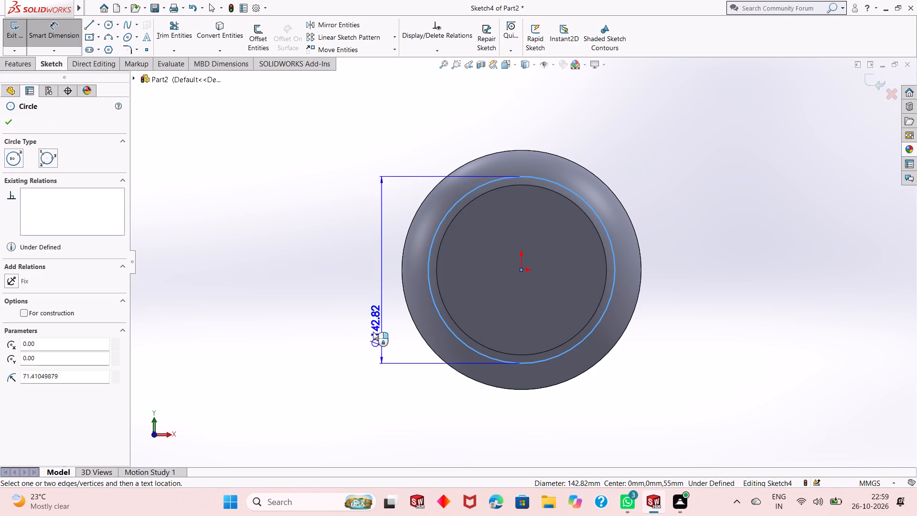
pyautogui.click(360, 342)
pyautogui.write('136')
pyautogui.press('Return')
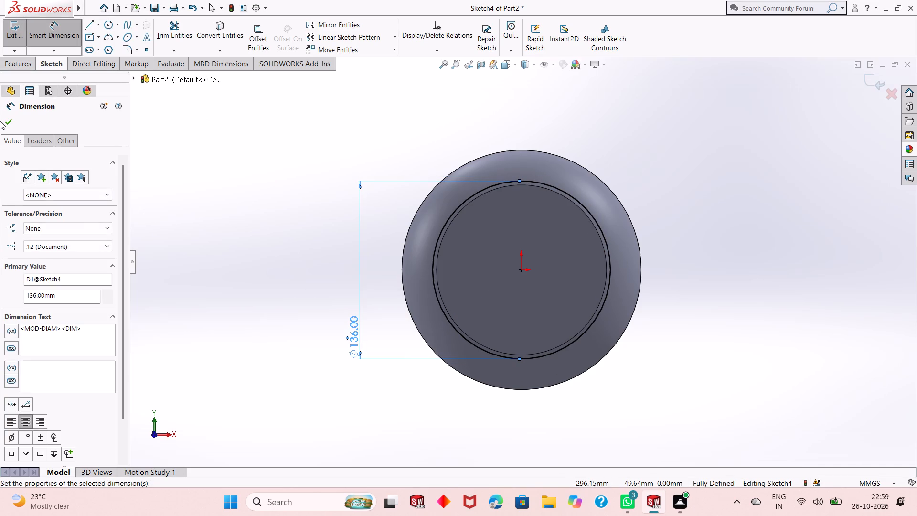
pyautogui.click(2, 122)
# Extrude the 136 mm circle as a blind boss 2 mm deep, in the reversed direction into the revolved body, merging the result.
pyautogui.click(9, 73)
pyautogui.click(14, 68)
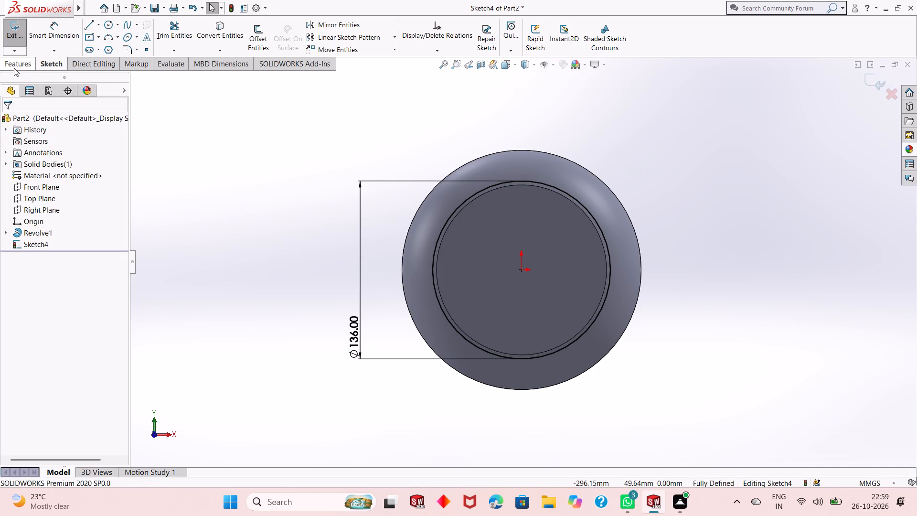
pyautogui.click(18, 42)
pyautogui.moveTo(560, 148); pyautogui.dragTo(481, 192, button='middle')
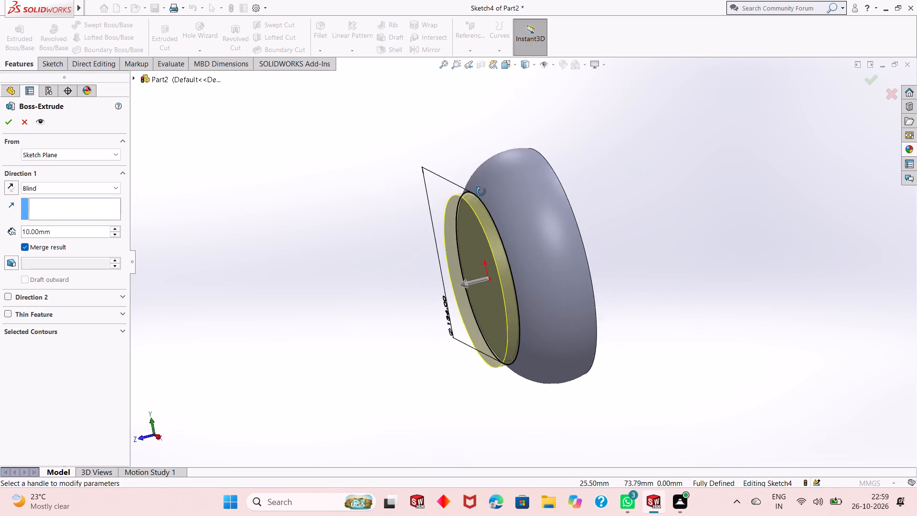
pyautogui.moveTo(481, 192); pyautogui.dragTo(474, 197, button='middle')
pyautogui.scroll(-2, 469, 210)
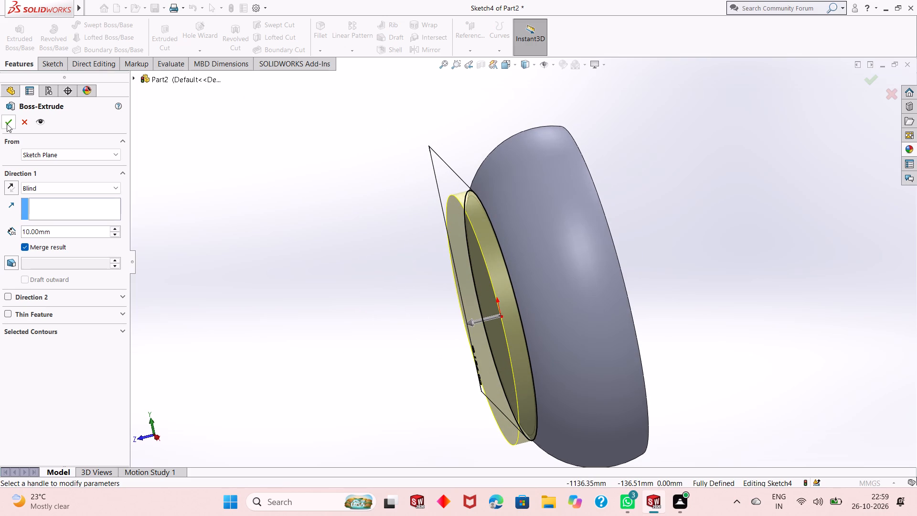
pyautogui.click(19, 183)
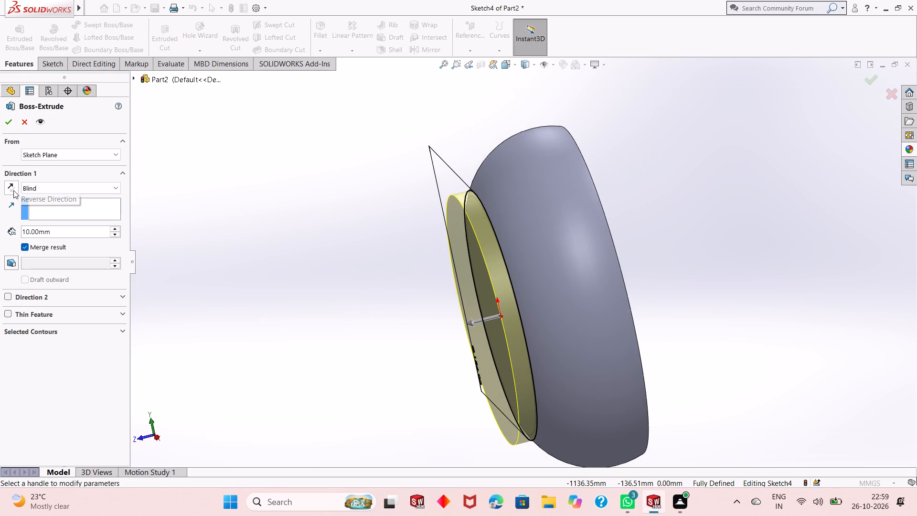
pyautogui.click(13, 190)
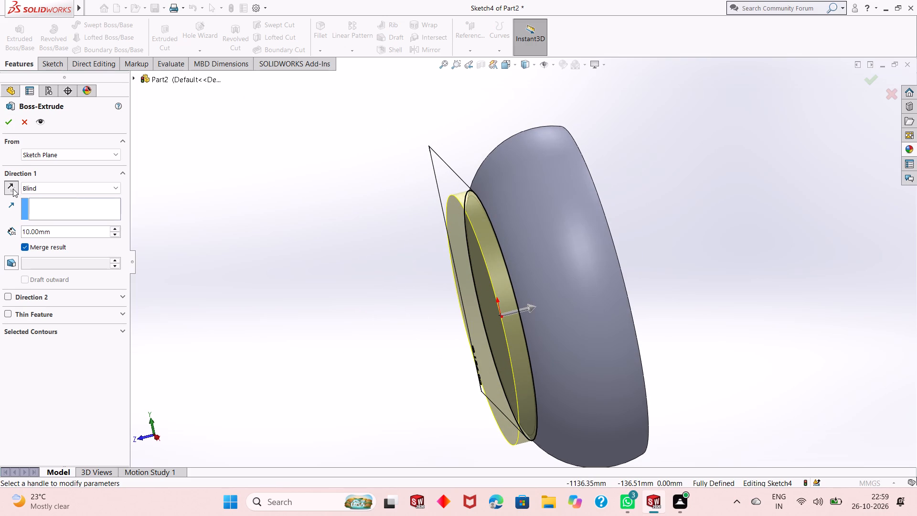
pyautogui.doubleClick(62, 226)
pyautogui.doubleClick(61, 234)
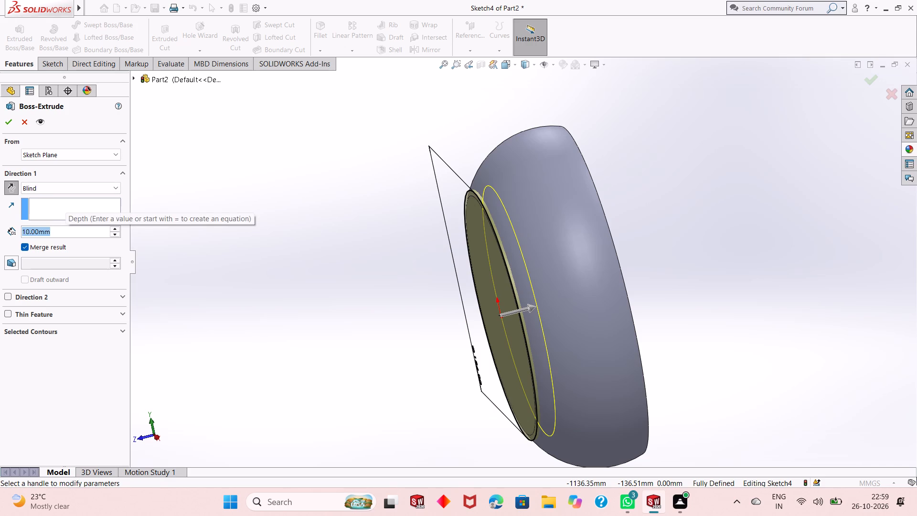
pyautogui.press('2')
pyautogui.press('Return')
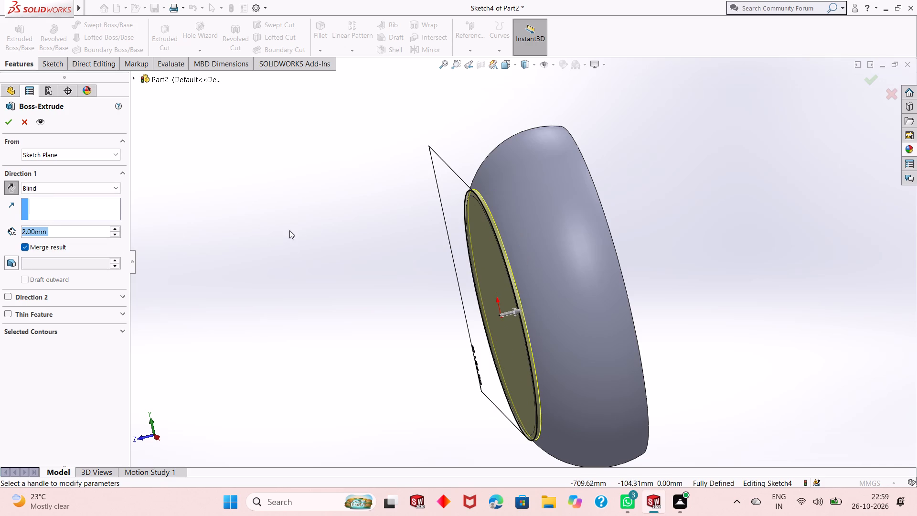
pyautogui.moveTo(314, 223); pyautogui.dragTo(304, 248, button='middle')
pyautogui.scroll(-3, 425, 259)
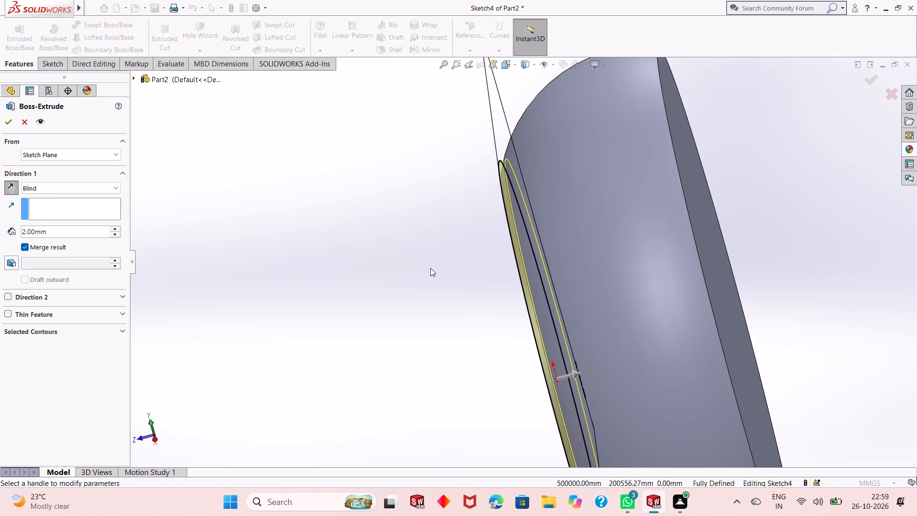
pyautogui.moveTo(431, 269); pyautogui.dragTo(440, 281, button='middle')
pyautogui.click(10, 122)
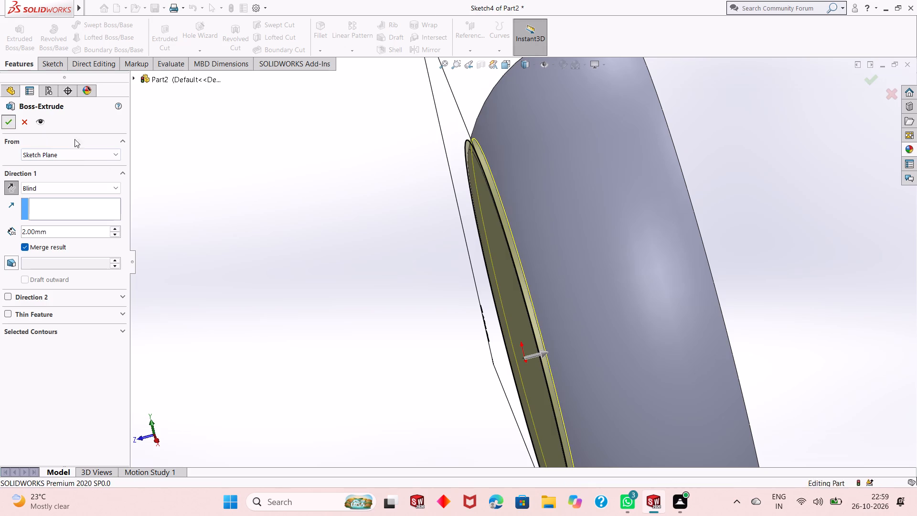
pyautogui.click(404, 231)
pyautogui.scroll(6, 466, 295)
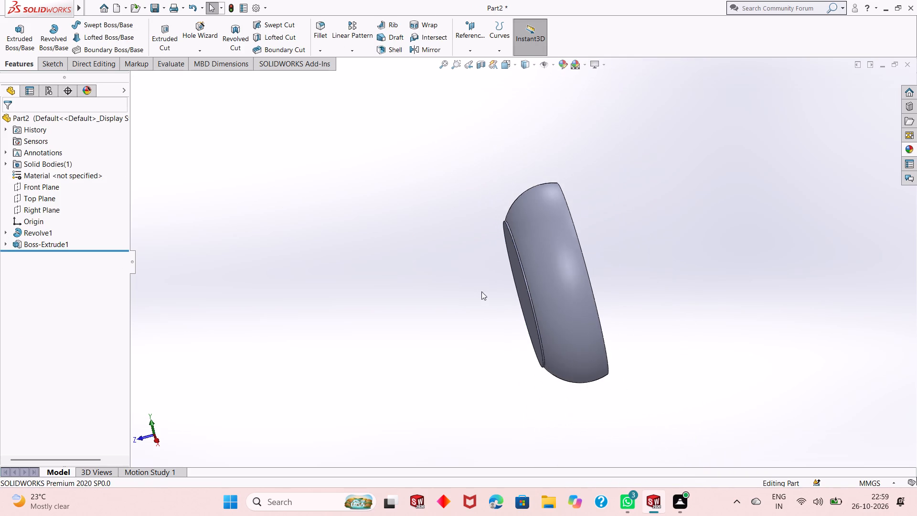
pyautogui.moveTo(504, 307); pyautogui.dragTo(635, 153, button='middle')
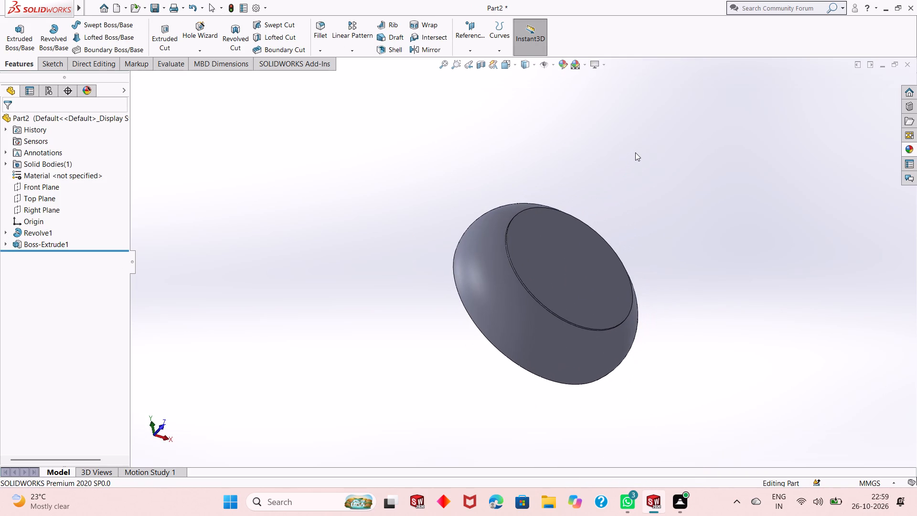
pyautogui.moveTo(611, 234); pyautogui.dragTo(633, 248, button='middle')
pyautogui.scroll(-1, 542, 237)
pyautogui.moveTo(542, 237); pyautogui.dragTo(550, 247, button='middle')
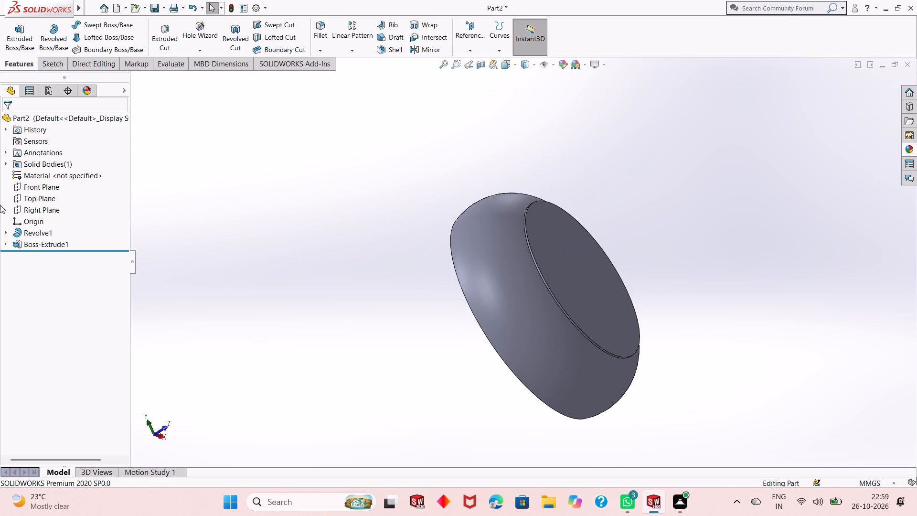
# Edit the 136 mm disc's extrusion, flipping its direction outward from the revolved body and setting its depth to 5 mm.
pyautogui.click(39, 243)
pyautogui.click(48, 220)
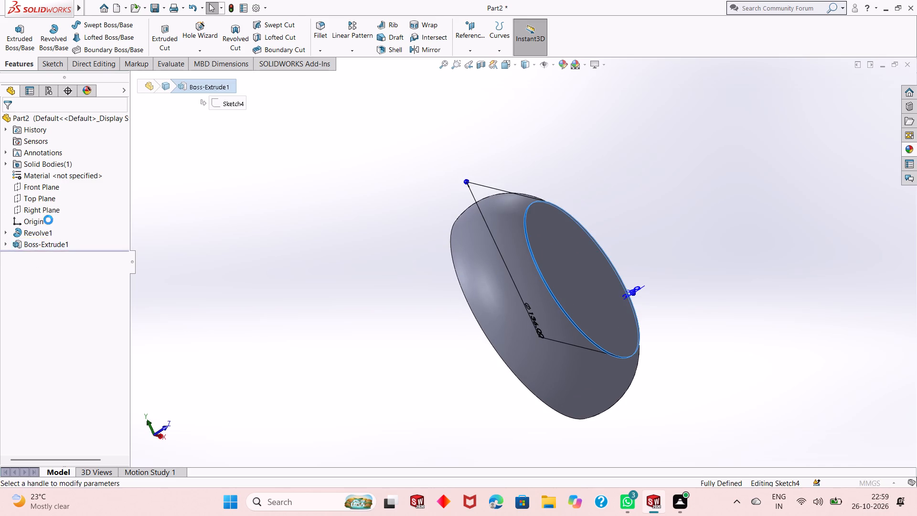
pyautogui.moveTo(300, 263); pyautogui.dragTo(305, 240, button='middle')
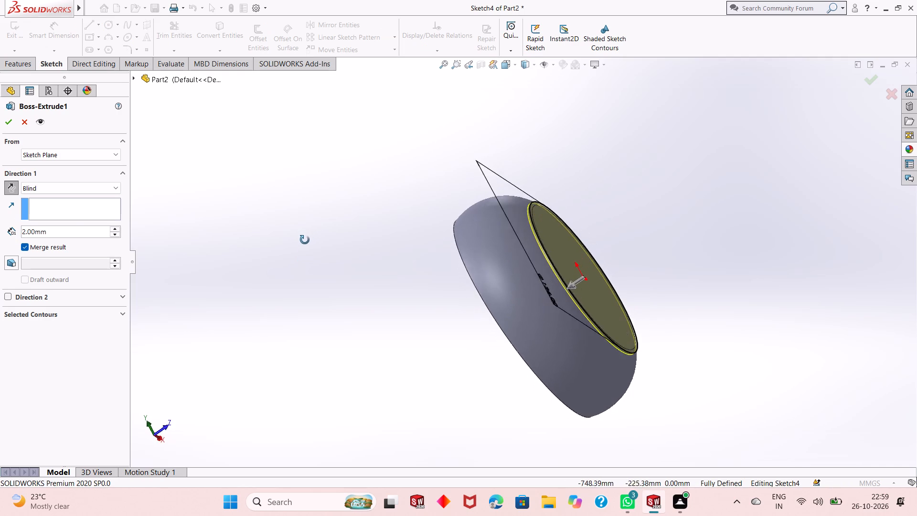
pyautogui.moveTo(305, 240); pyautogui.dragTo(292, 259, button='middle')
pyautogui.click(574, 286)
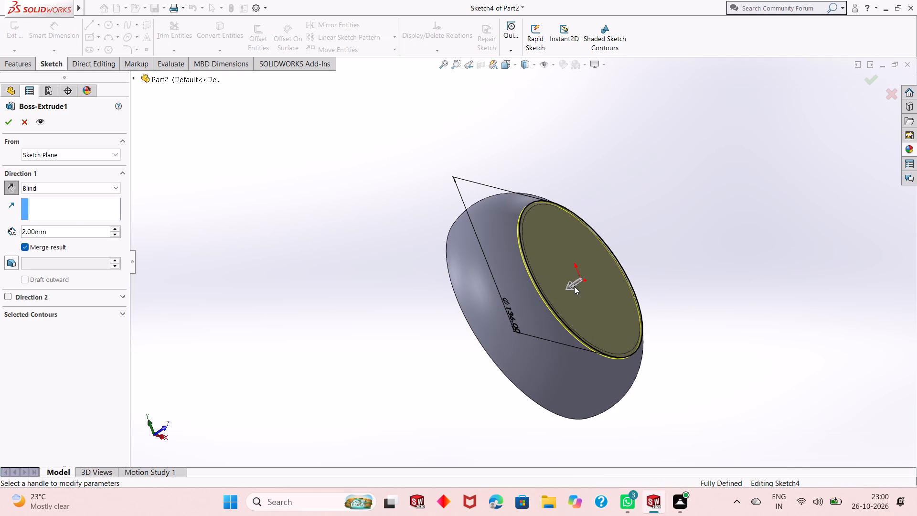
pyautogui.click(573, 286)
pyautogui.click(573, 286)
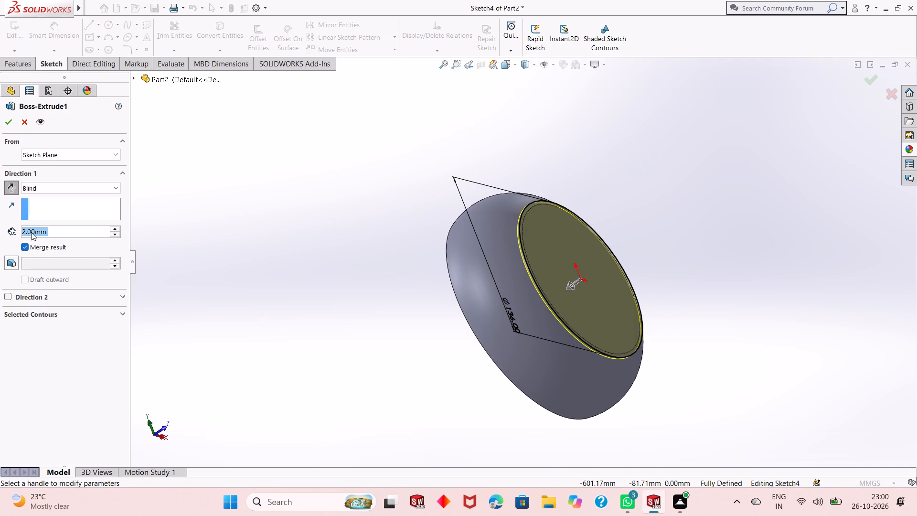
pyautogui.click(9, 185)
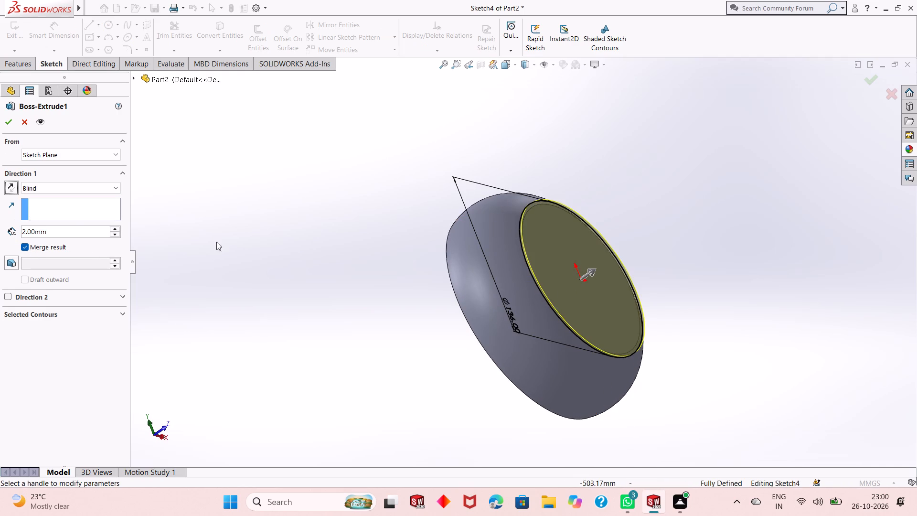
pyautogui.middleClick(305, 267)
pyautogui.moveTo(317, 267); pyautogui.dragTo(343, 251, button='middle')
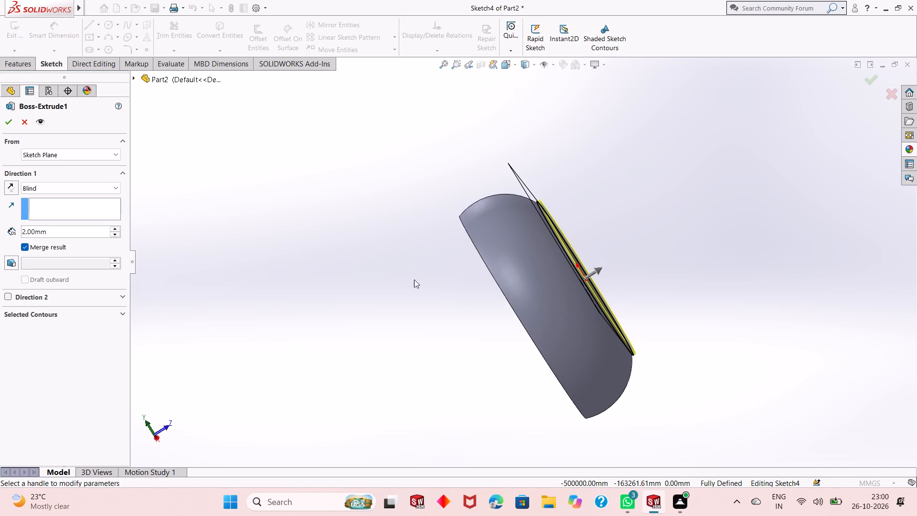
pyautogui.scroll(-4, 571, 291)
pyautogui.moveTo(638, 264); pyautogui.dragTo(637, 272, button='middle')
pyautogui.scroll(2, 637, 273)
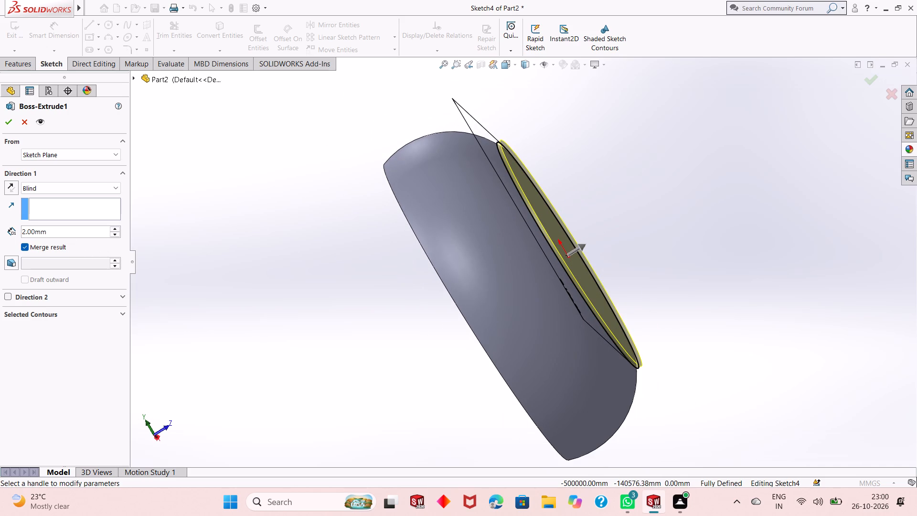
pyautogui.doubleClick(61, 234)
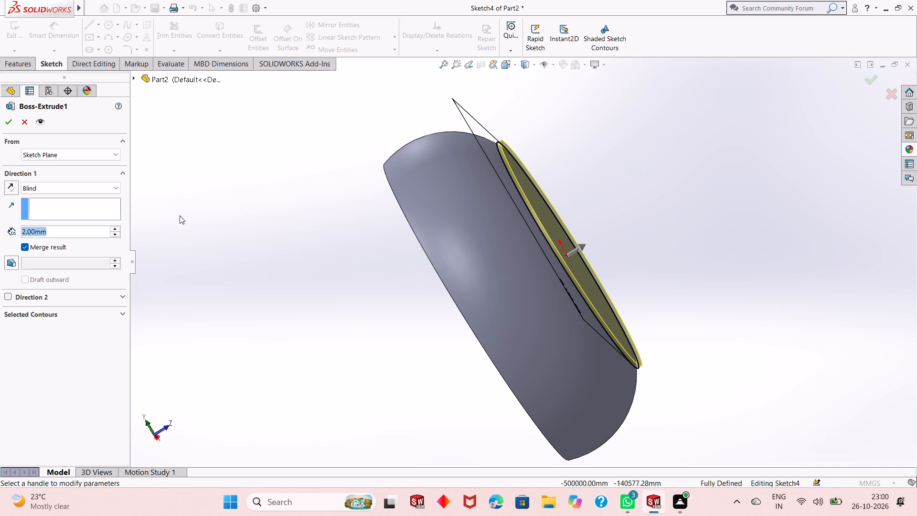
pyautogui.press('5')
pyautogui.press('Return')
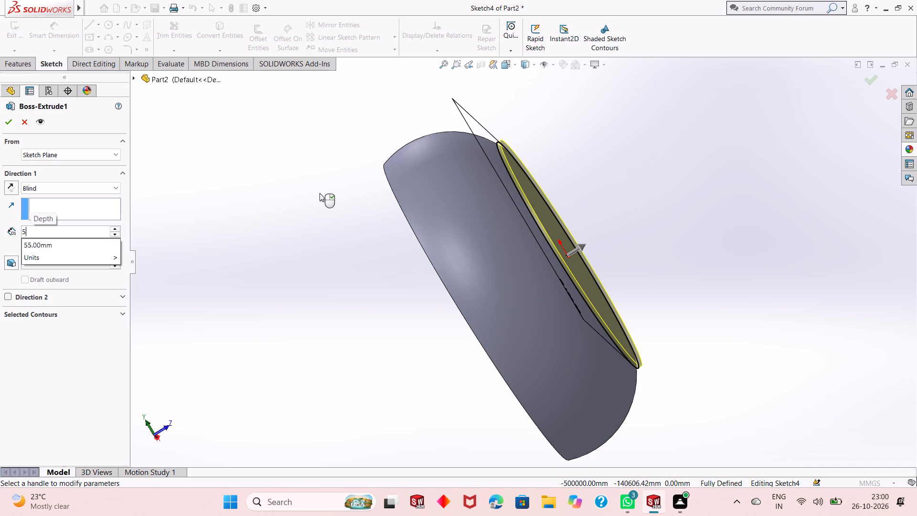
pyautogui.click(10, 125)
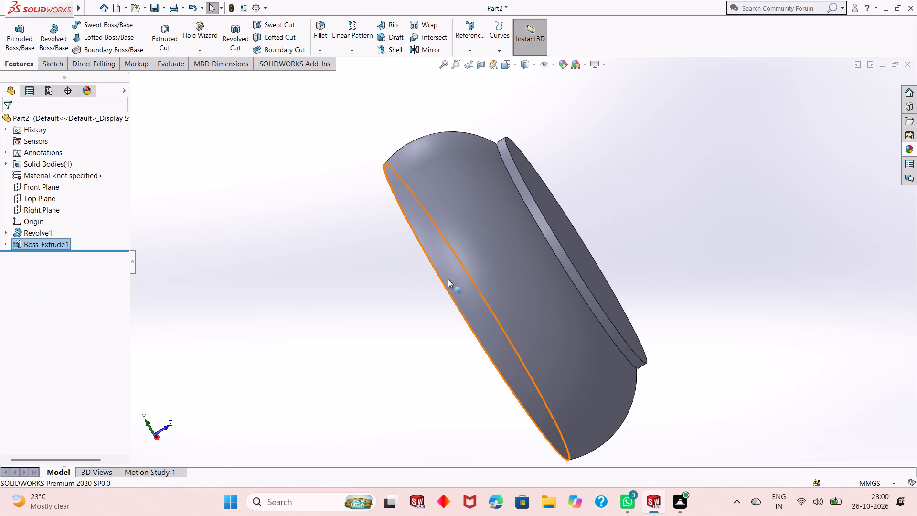
# Examine the raised disc, the curved side and the large flat face of the body from all around.
pyautogui.moveTo(605, 201); pyautogui.dragTo(560, 260, button='middle')
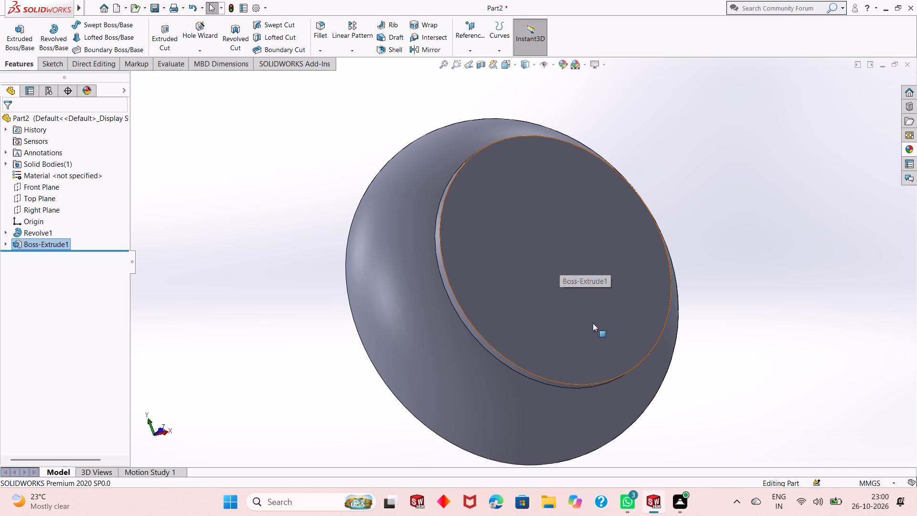
pyautogui.moveTo(599, 343); pyautogui.dragTo(586, 243, button='middle')
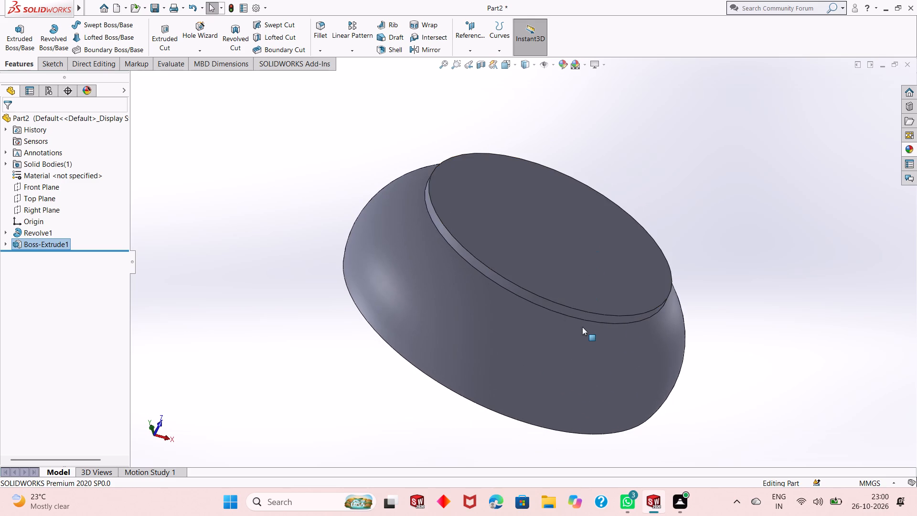
pyautogui.moveTo(582, 333); pyautogui.dragTo(760, 279, button='middle')
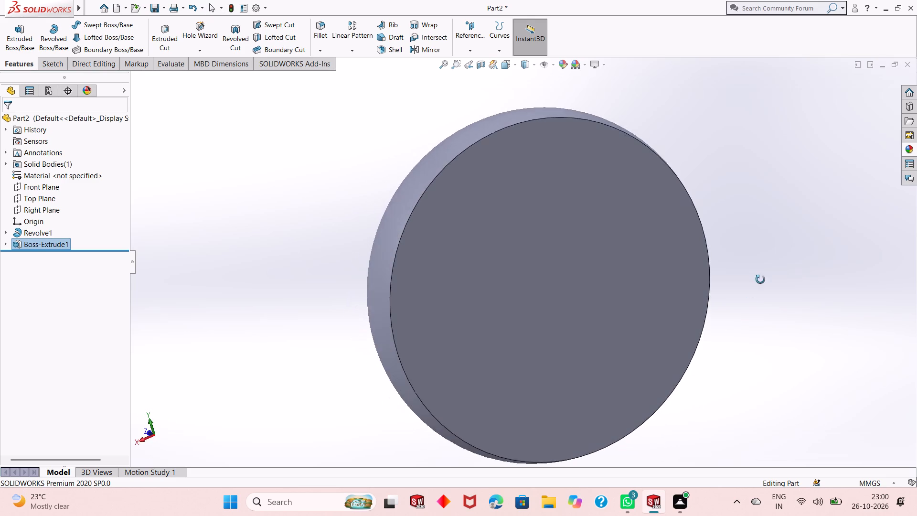
pyautogui.moveTo(760, 279); pyautogui.dragTo(739, 254, button='middle')
pyautogui.moveTo(620, 250); pyautogui.dragTo(673, 334, button='middle')
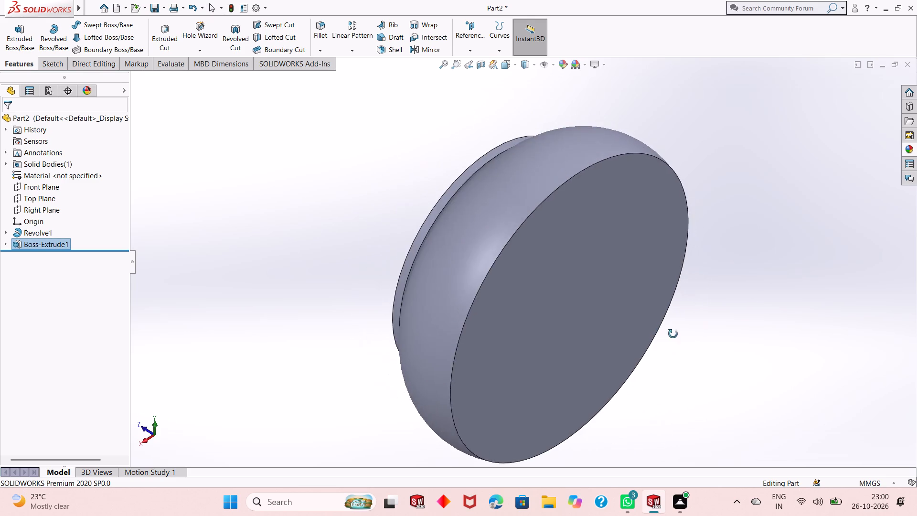
pyautogui.moveTo(673, 334); pyautogui.dragTo(676, 337, button='middle')
pyautogui.scroll(1, 676, 337)
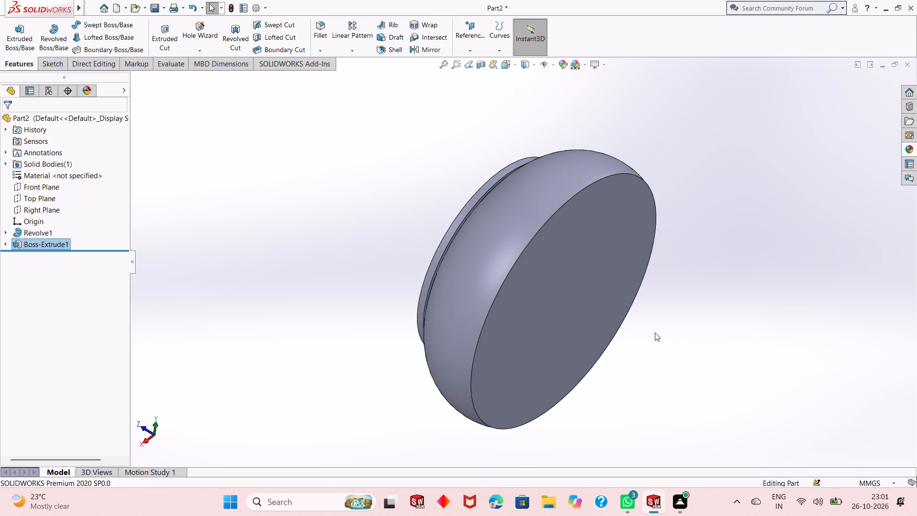
pyautogui.moveTo(652, 329); pyautogui.dragTo(658, 376, button='middle')
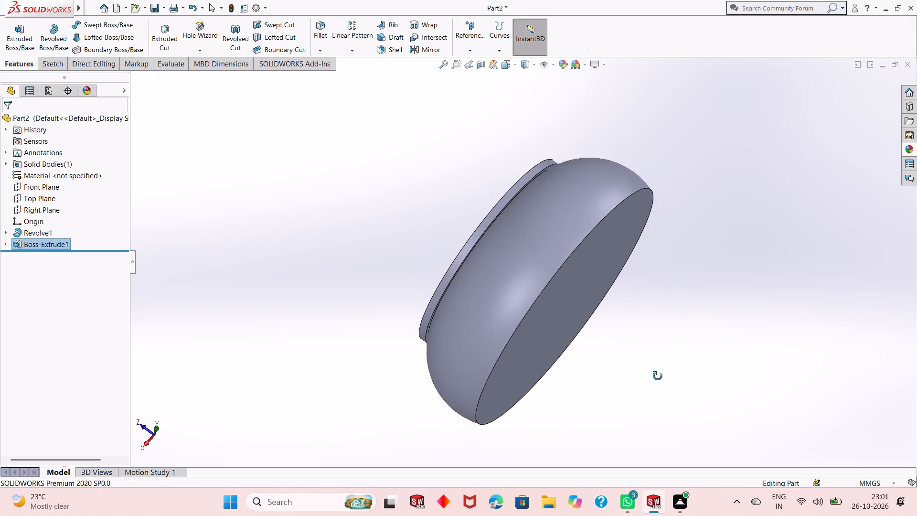
pyautogui.moveTo(658, 376); pyautogui.dragTo(662, 391, button='middle')
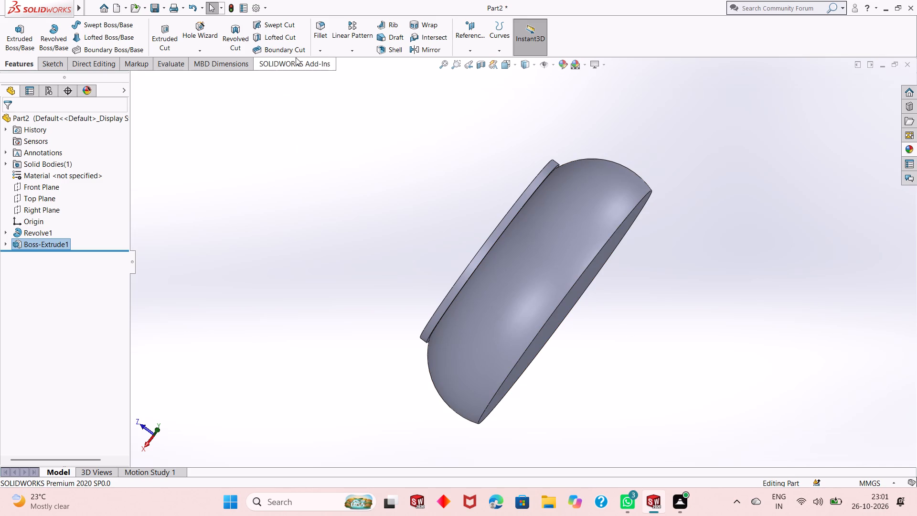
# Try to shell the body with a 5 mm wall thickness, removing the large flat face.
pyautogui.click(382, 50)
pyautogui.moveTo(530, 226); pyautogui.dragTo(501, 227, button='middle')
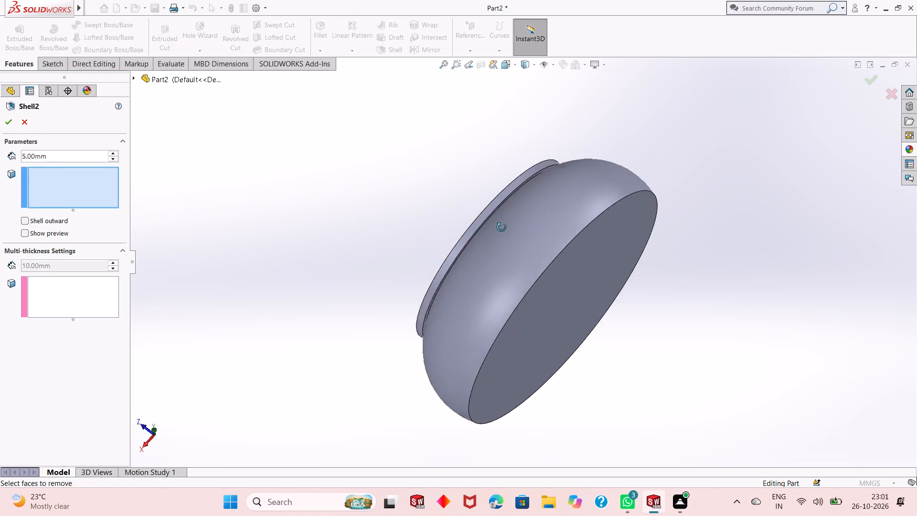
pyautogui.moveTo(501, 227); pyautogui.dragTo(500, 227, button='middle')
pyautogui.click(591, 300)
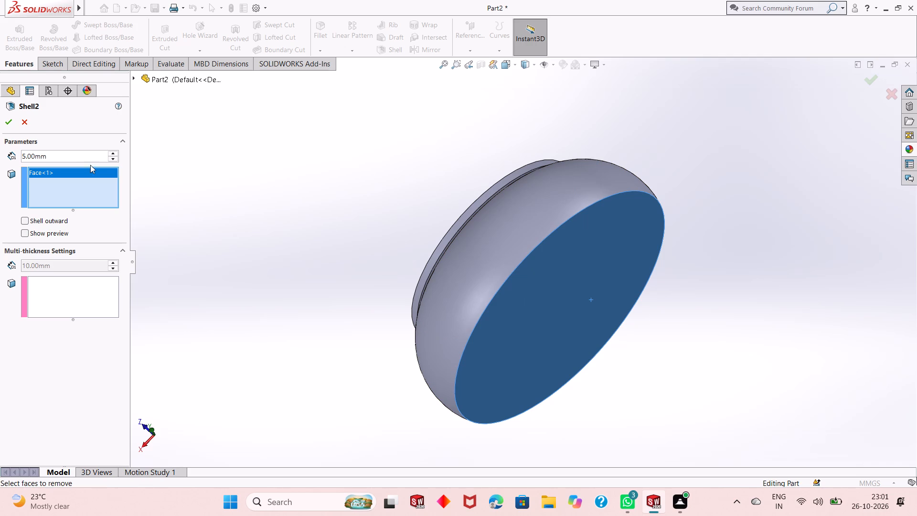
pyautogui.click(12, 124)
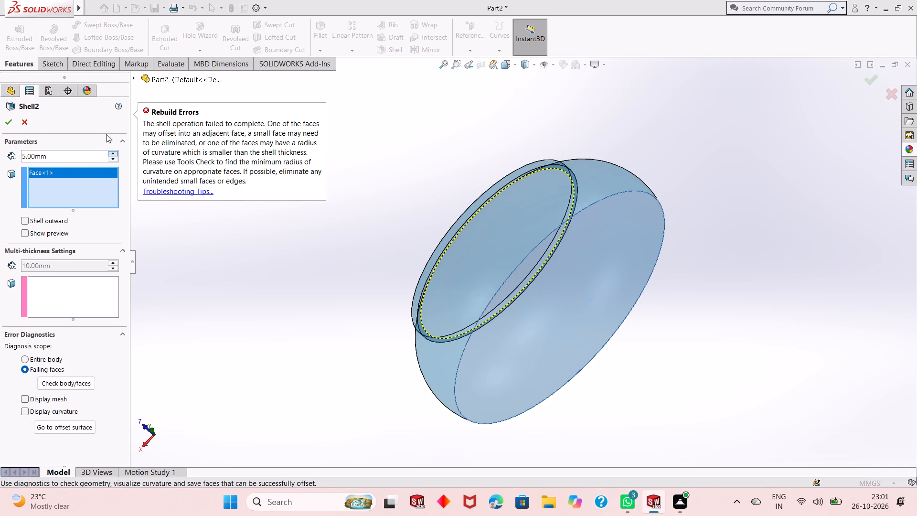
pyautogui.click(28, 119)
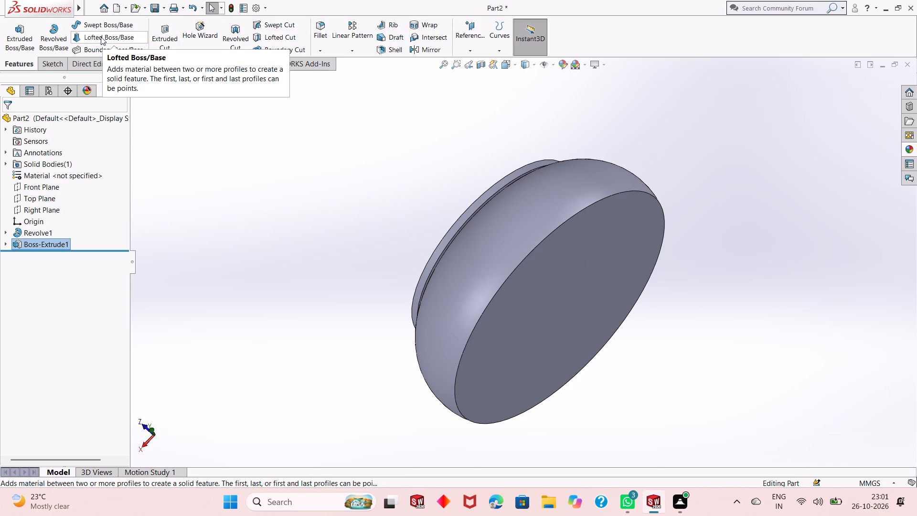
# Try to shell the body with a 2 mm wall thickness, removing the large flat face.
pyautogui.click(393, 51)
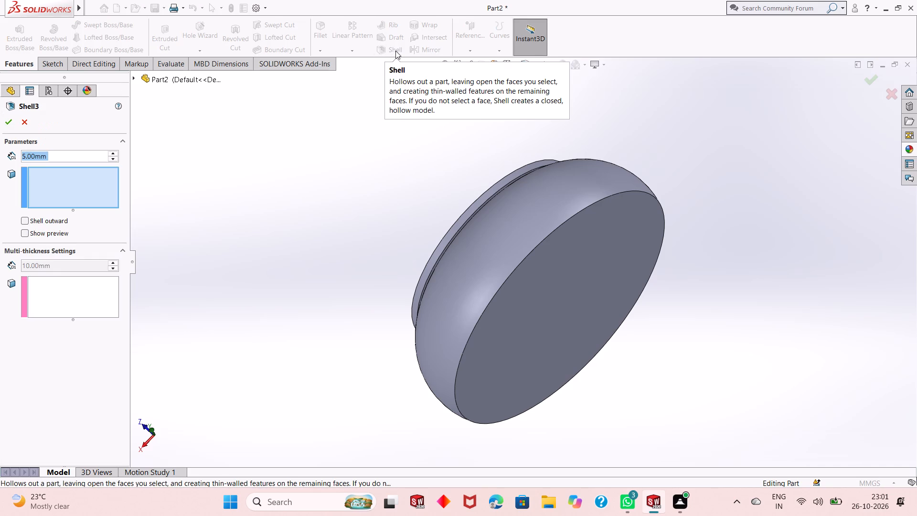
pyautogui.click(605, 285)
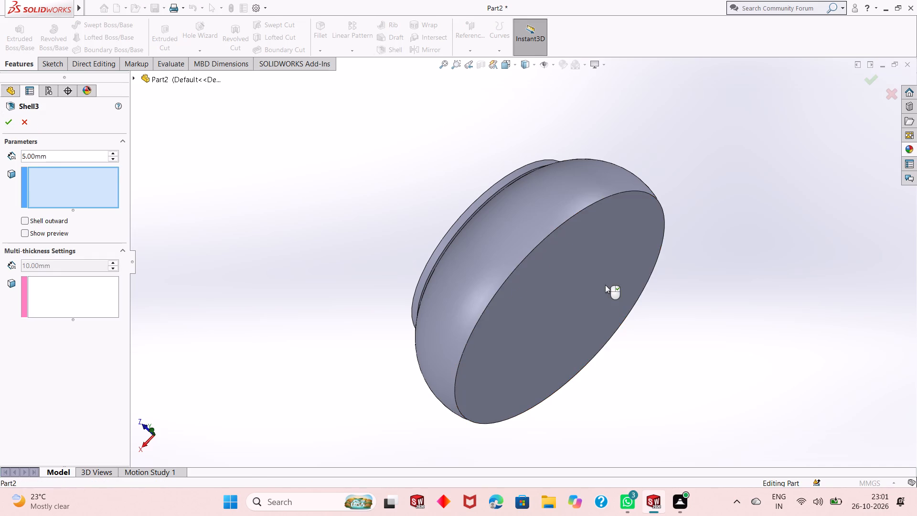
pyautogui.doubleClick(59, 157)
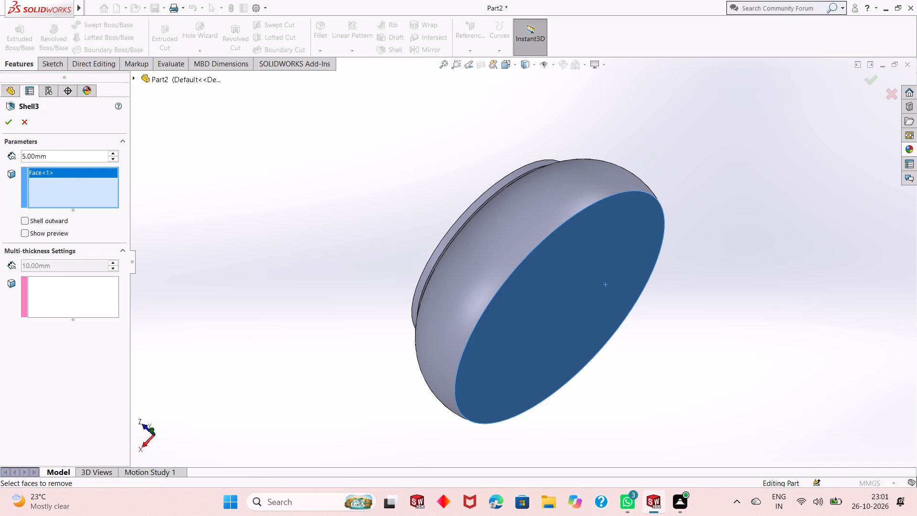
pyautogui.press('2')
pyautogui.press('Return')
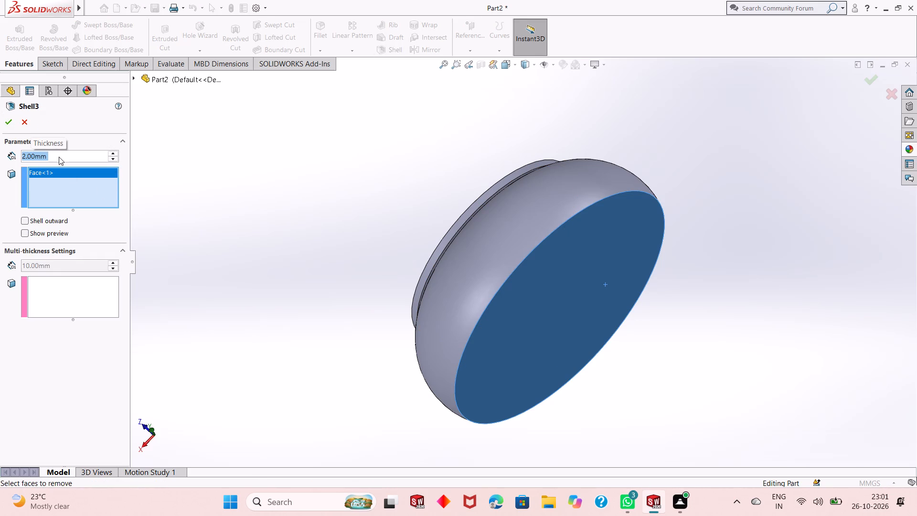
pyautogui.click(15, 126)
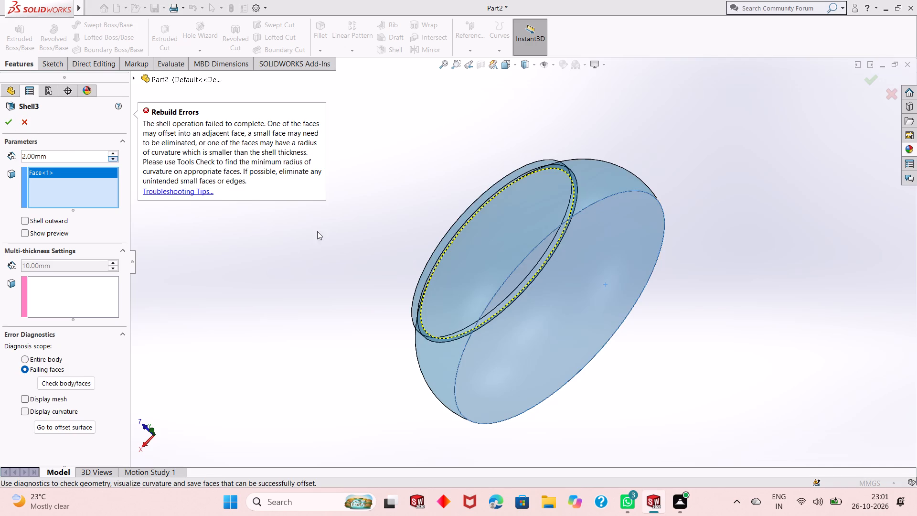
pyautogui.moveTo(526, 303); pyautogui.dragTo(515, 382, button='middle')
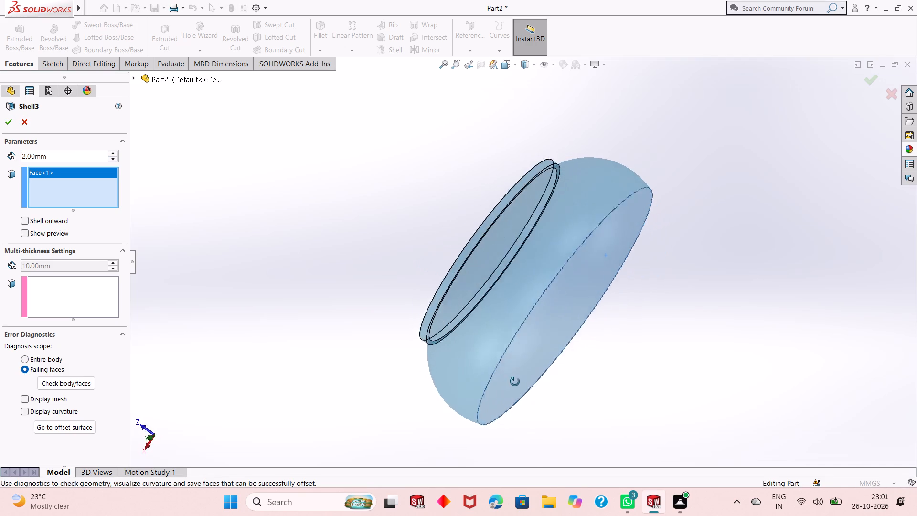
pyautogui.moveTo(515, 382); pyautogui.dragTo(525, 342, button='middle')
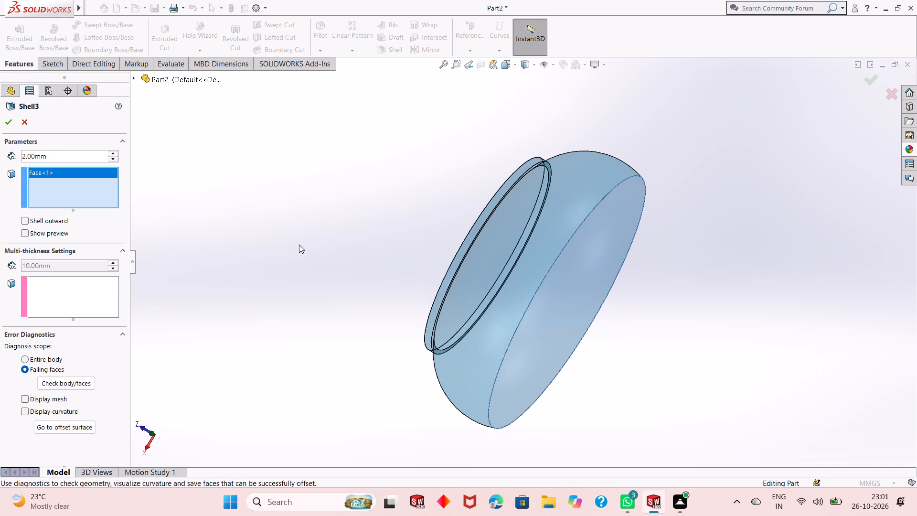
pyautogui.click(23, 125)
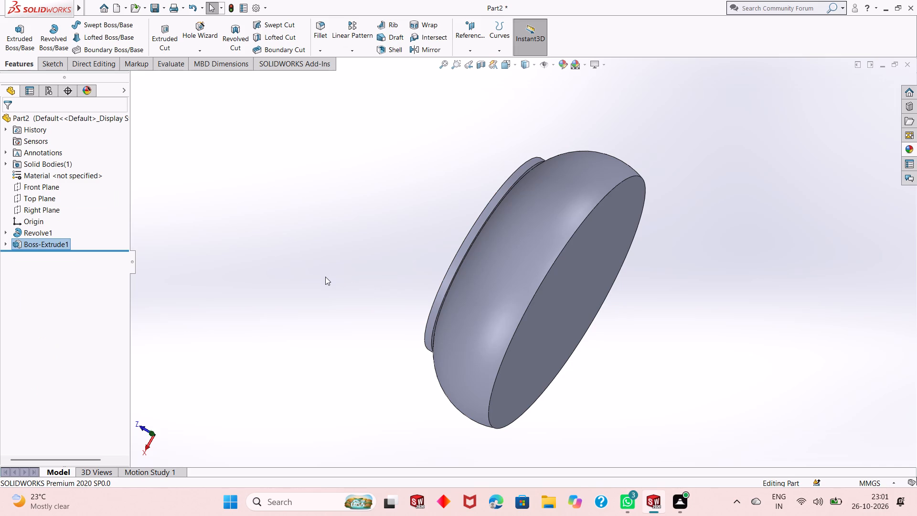
# Delete the 136 mm disc's extruded boss feature from the revolved body, keeping its circle sketch.
pyautogui.moveTo(380, 290); pyautogui.dragTo(392, 326, button='middle')
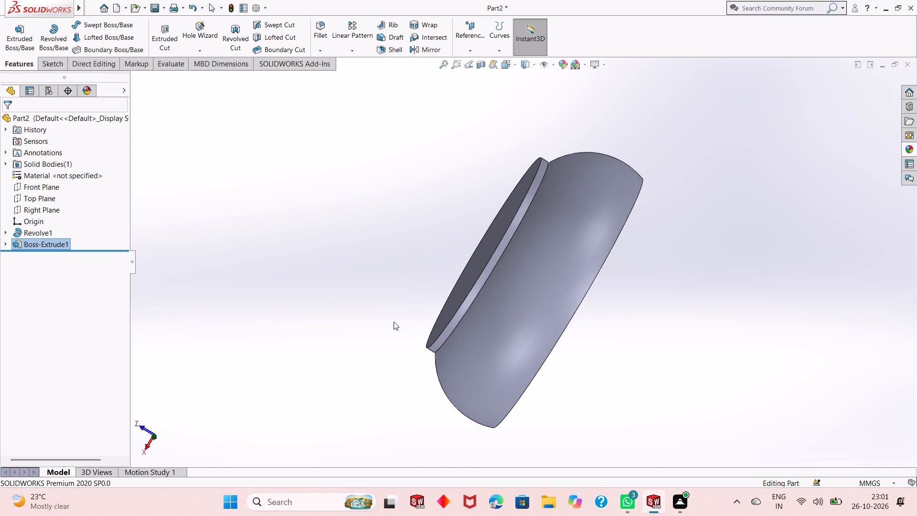
pyautogui.click(211, 251)
pyautogui.rightClick(52, 252)
pyautogui.rightClick(53, 245)
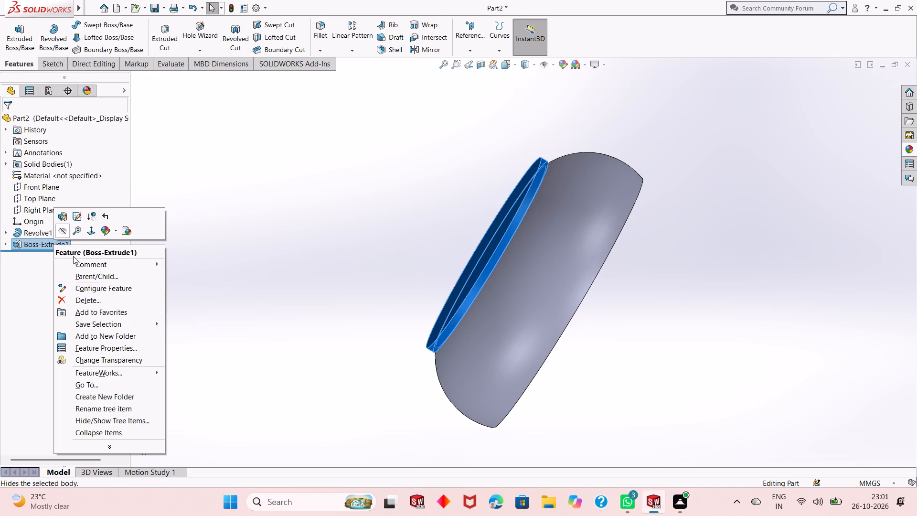
pyautogui.click(87, 297)
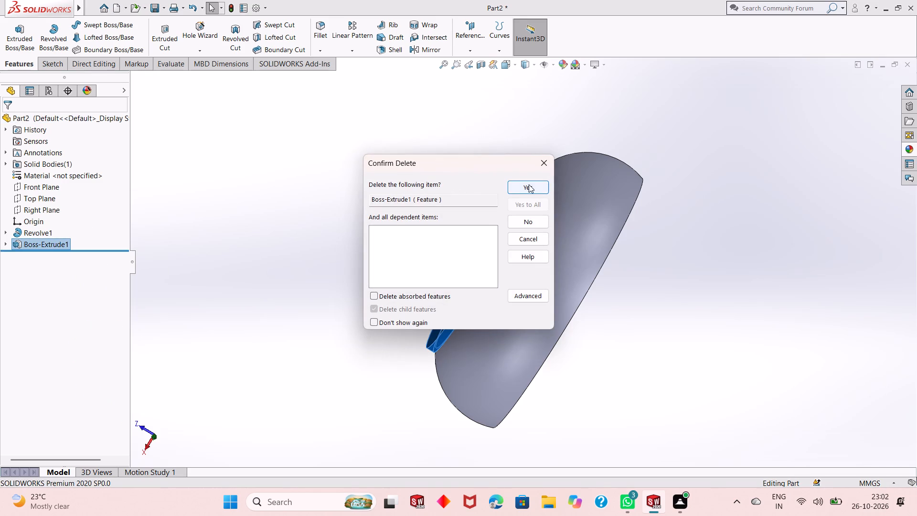
pyautogui.click(529, 184)
pyautogui.click(326, 159)
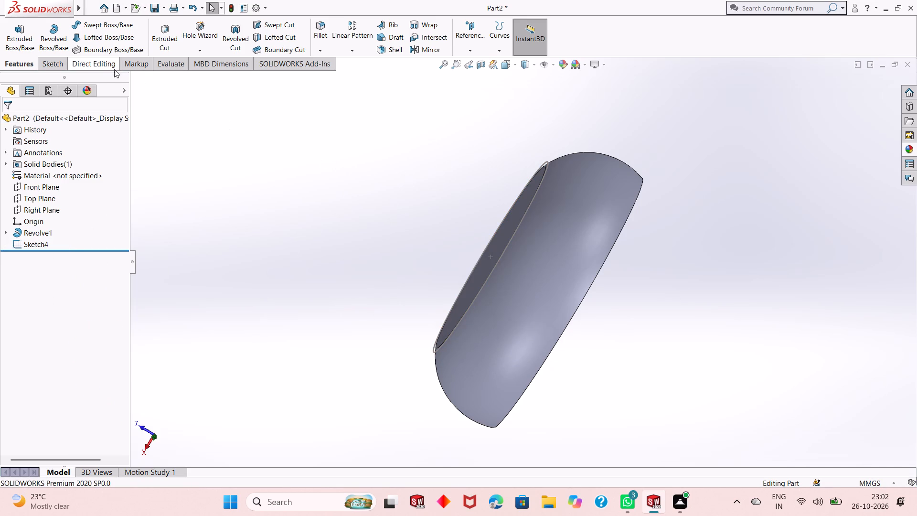
# Shell the revolved body with a 2 mm wall thickness, removing the large flat face.
pyautogui.click(401, 49)
pyautogui.moveTo(560, 222); pyautogui.dragTo(518, 224, button='middle')
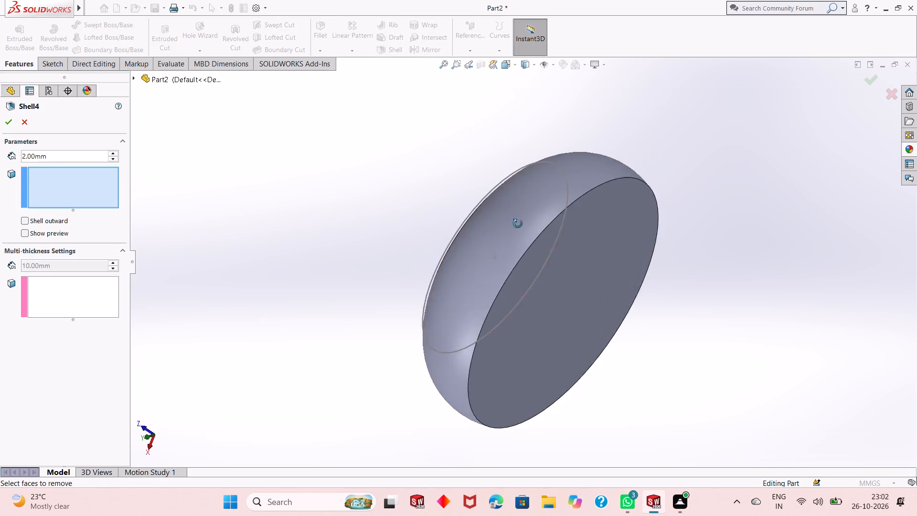
pyautogui.moveTo(518, 224); pyautogui.dragTo(514, 222, button='middle')
pyautogui.click(565, 234)
pyautogui.moveTo(572, 231); pyautogui.dragTo(604, 252, button='middle')
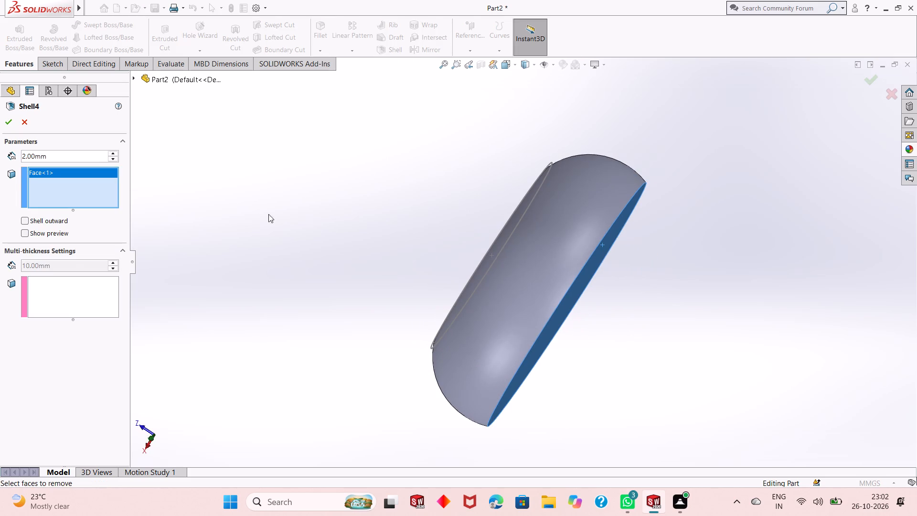
pyautogui.click(4, 118)
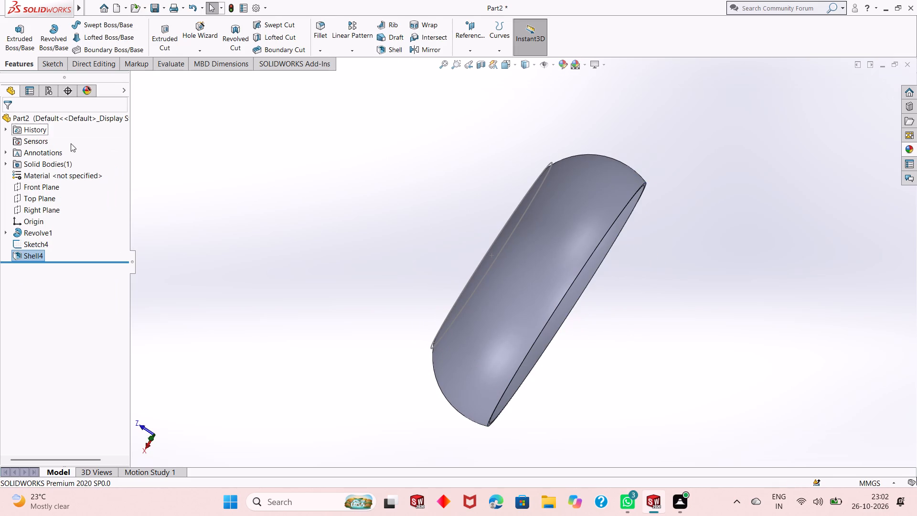
pyautogui.moveTo(294, 256); pyautogui.dragTo(235, 191, button='middle')
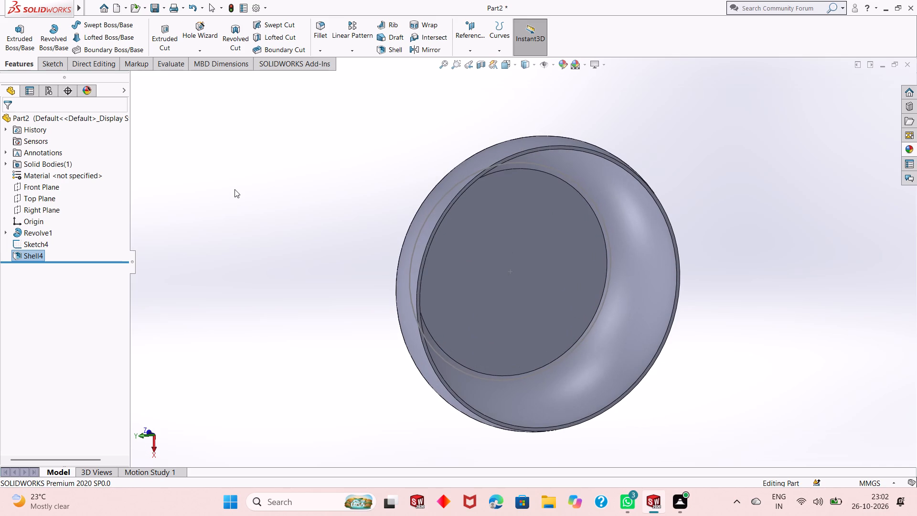
pyautogui.click(199, 196)
# Set the shell feature's wall thickness to 5 mm.
pyautogui.click(23, 258)
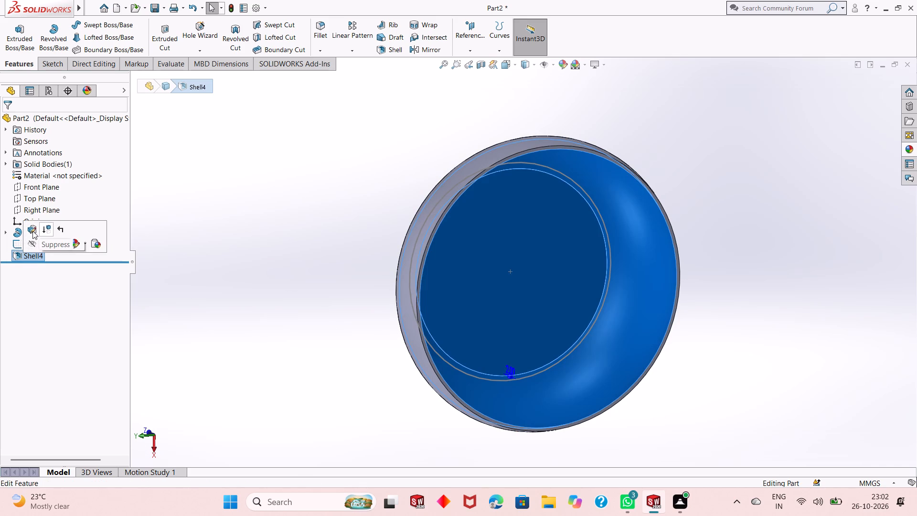
pyautogui.click(32, 231)
pyautogui.press('4')
pyautogui.press('Return')
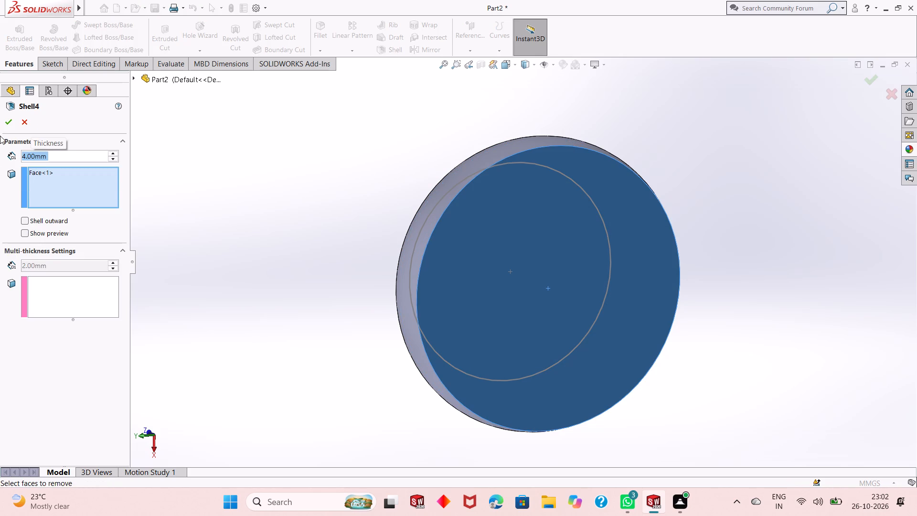
pyautogui.press('5')
pyautogui.press('Return')
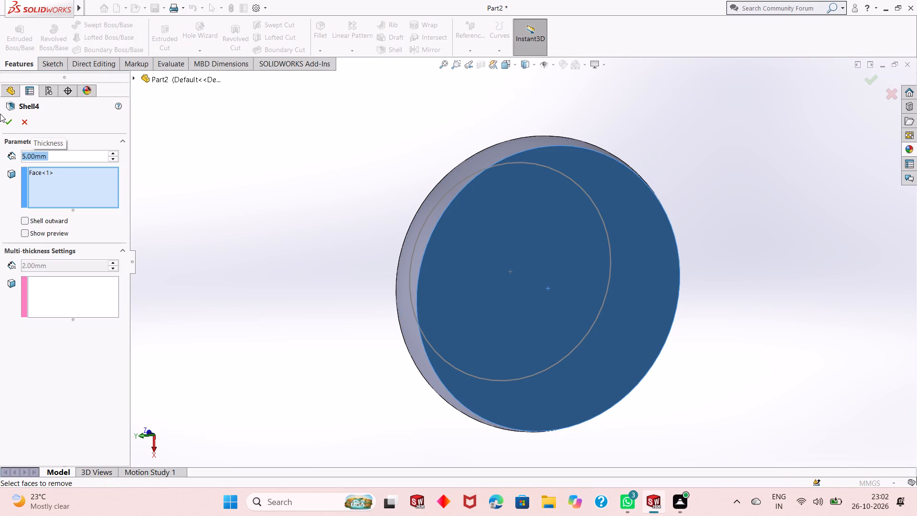
pyautogui.click(2, 122)
# Examine the hollow interior, the wall rim and the outer curved side of the shelled body.
pyautogui.scroll(-2, 617, 215)
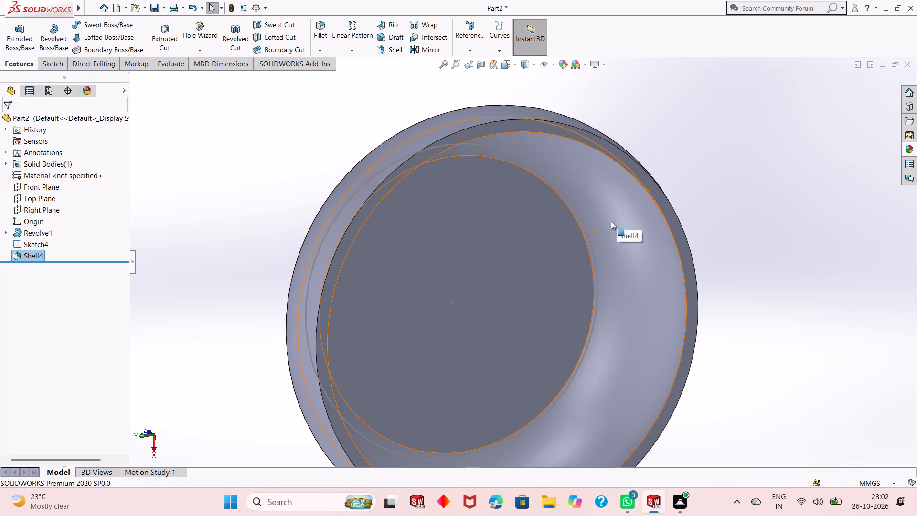
pyautogui.scroll(1, 604, 246)
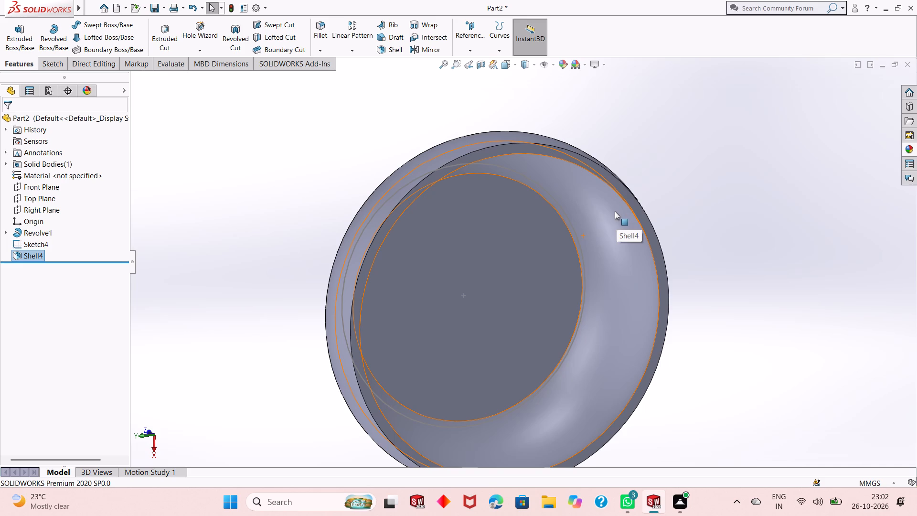
pyautogui.scroll(2, 566, 253)
pyautogui.moveTo(572, 258); pyautogui.dragTo(596, 228, button='middle')
pyautogui.scroll(-2, 583, 238)
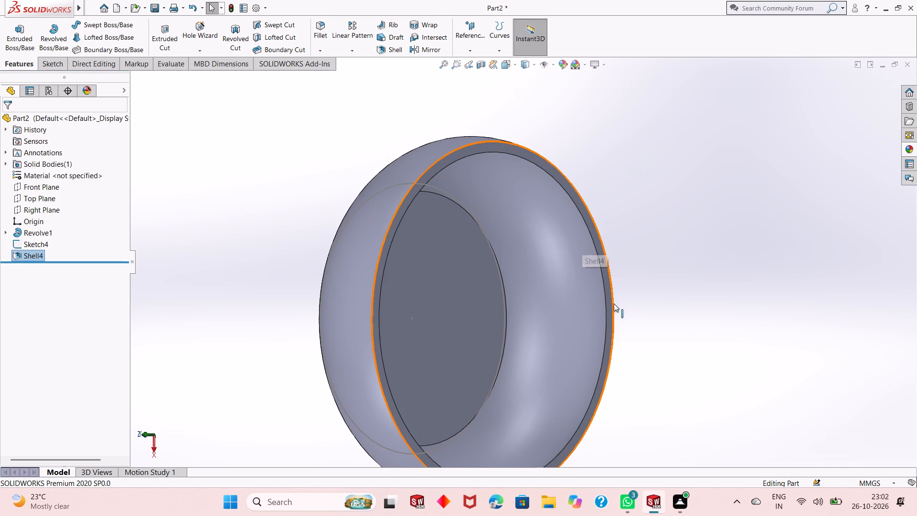
pyautogui.scroll(1, 527, 326)
pyautogui.moveTo(501, 327); pyautogui.dragTo(522, 314, button='middle')
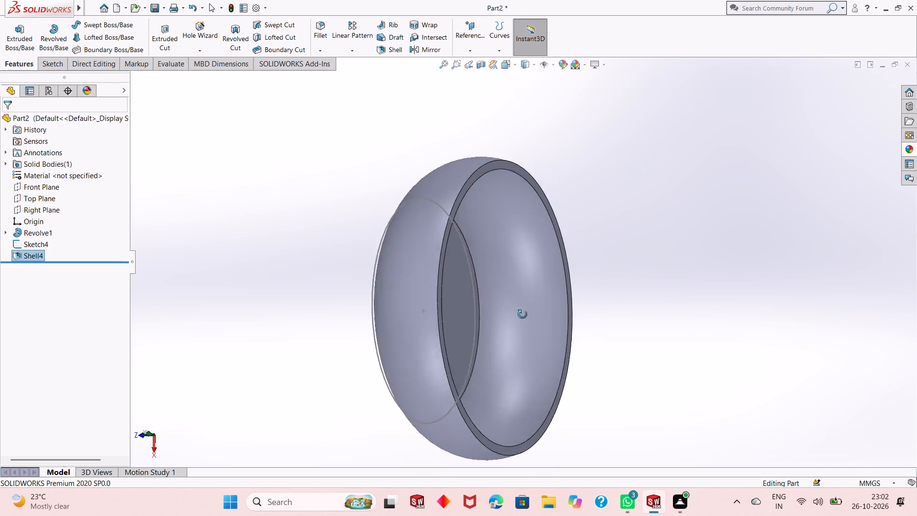
pyautogui.moveTo(522, 314); pyautogui.dragTo(639, 283, button='middle')
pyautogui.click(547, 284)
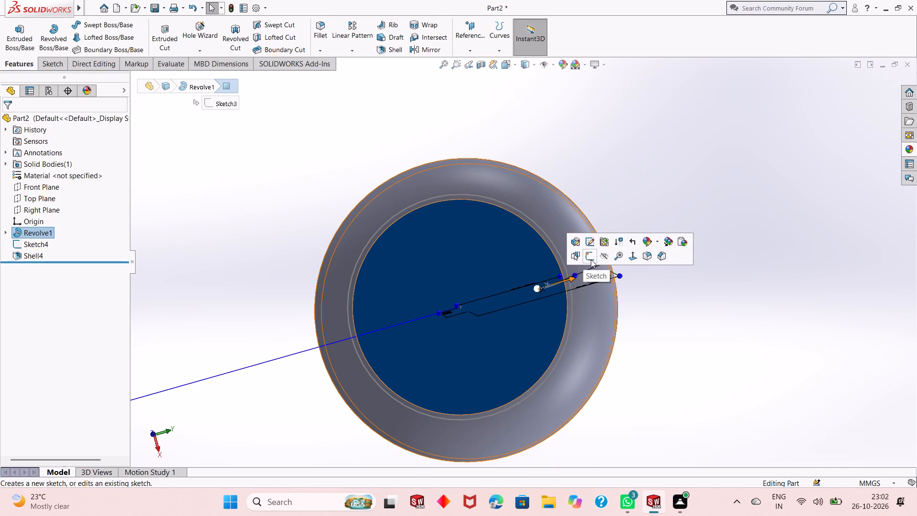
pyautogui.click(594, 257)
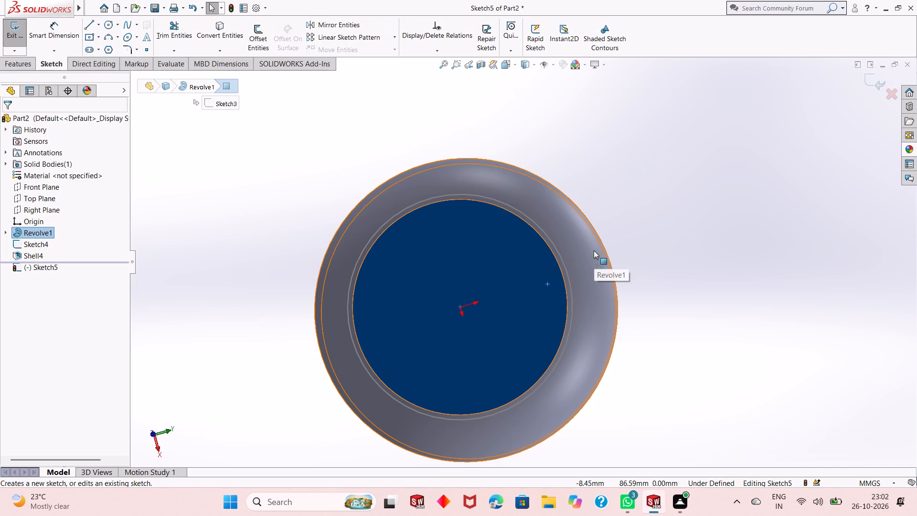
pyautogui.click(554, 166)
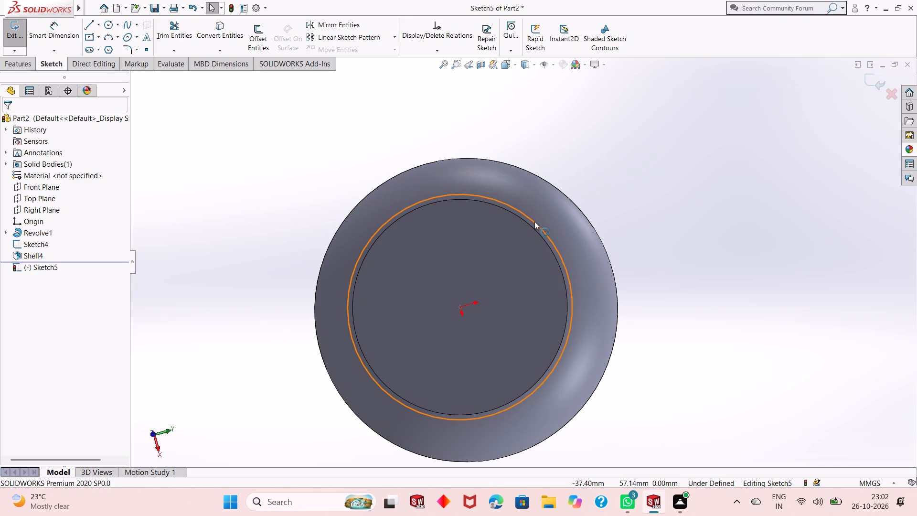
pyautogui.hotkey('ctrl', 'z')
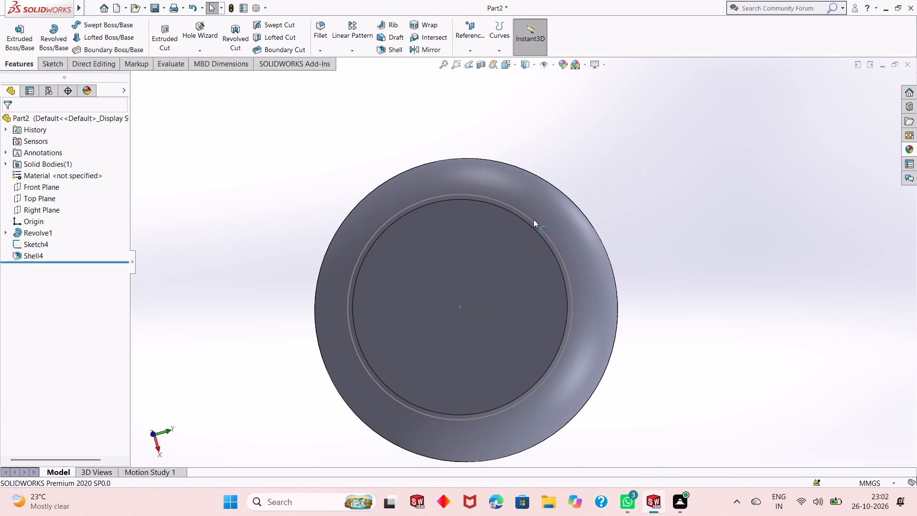
# Extrude the existing 136 mm circle sketch 5 mm outward from the small flat face as a merged boss.
pyautogui.moveTo(456, 234); pyautogui.dragTo(492, 291, button='middle')
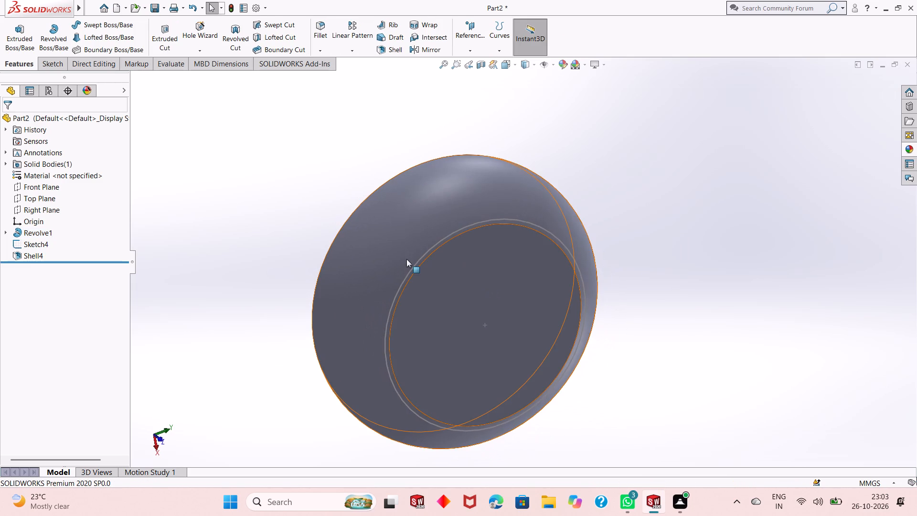
pyautogui.click(415, 264)
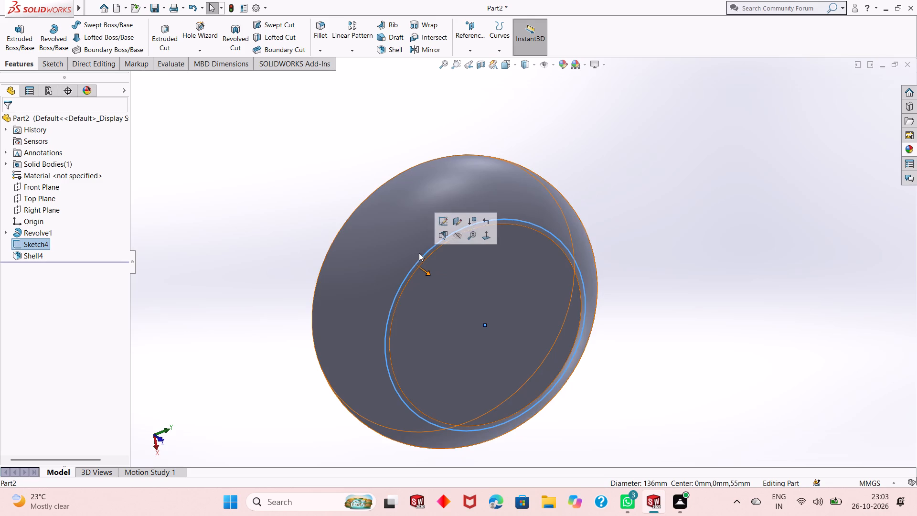
pyautogui.click(442, 219)
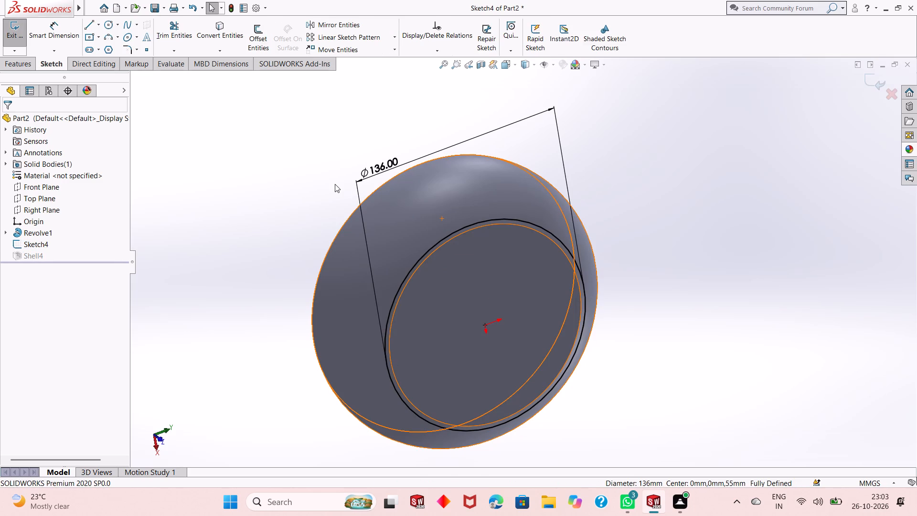
pyautogui.click(20, 60)
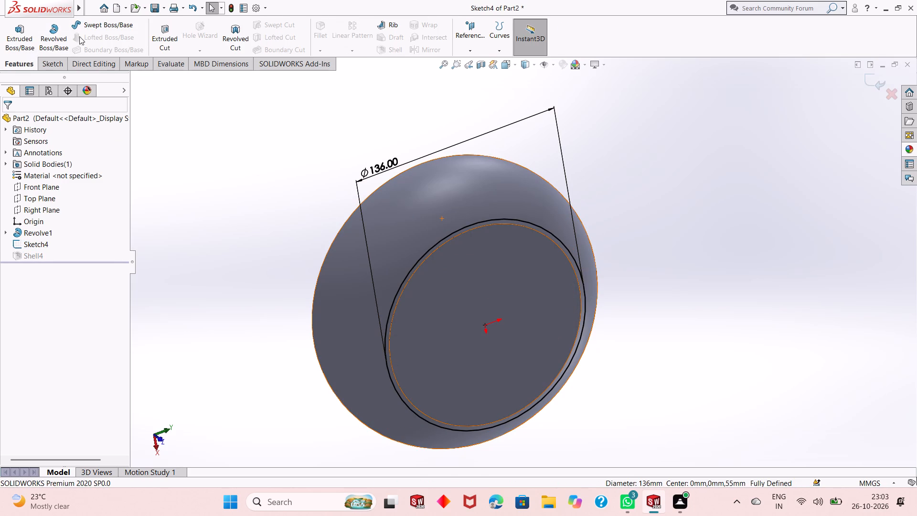
pyautogui.click(15, 36)
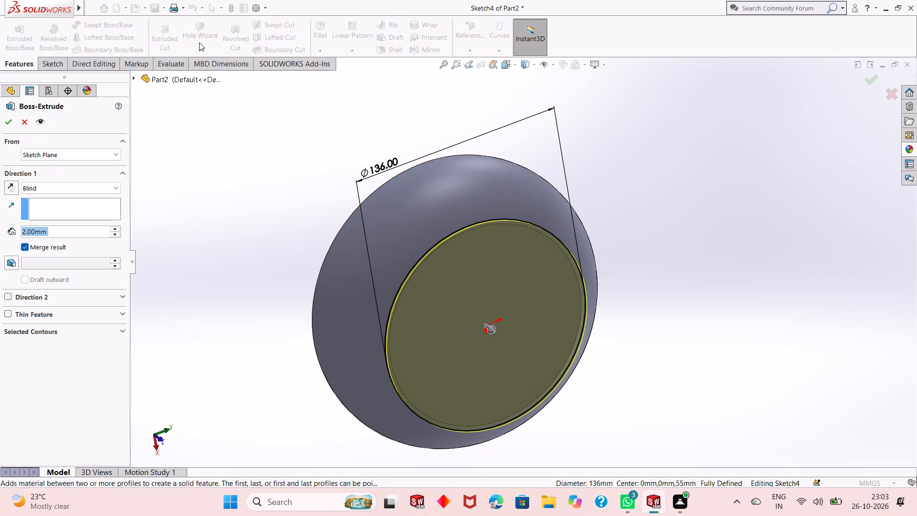
pyautogui.moveTo(462, 267); pyautogui.dragTo(505, 229, button='middle')
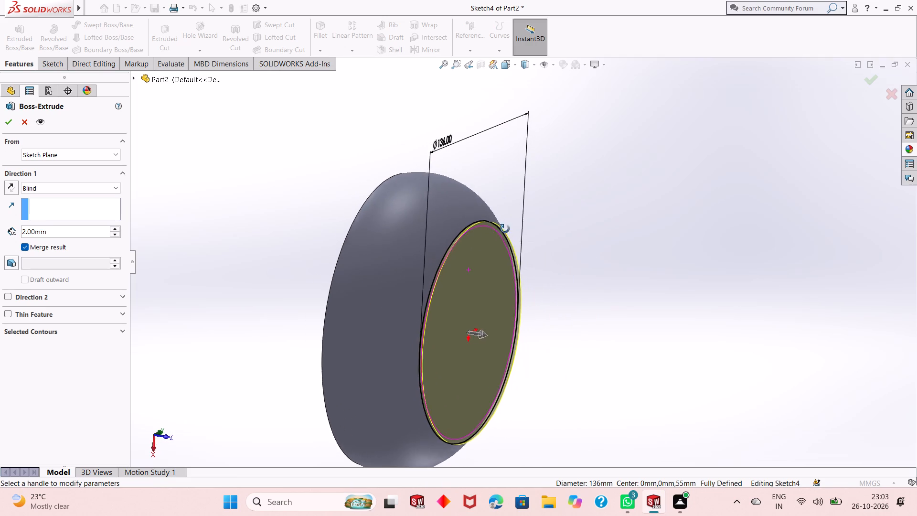
pyautogui.moveTo(505, 229); pyautogui.dragTo(518, 237, button='middle')
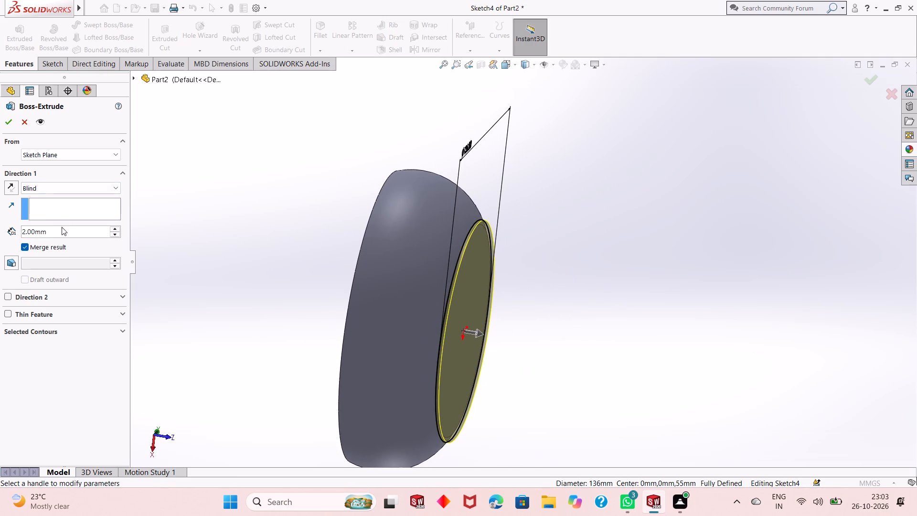
pyautogui.click(62, 227)
pyautogui.click(61, 229)
pyautogui.doubleClick(61, 232)
pyautogui.press('5')
pyautogui.press('Return')
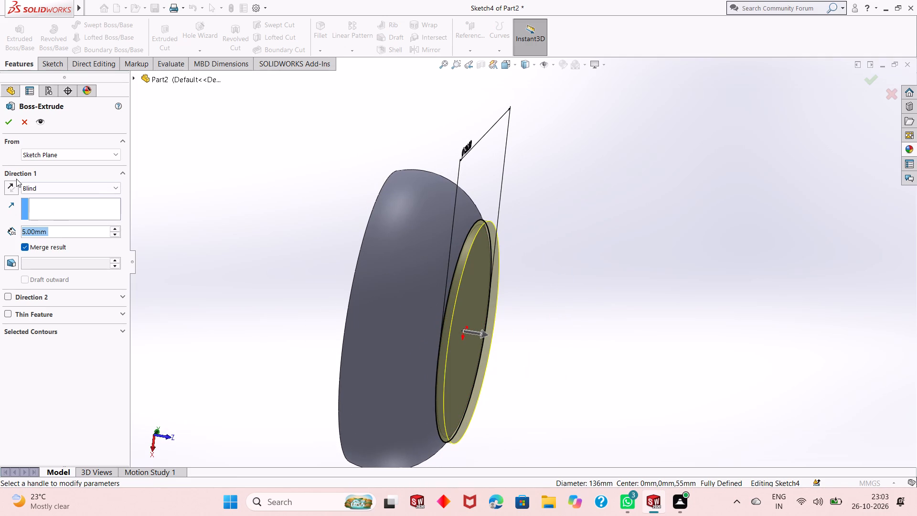
pyautogui.click(10, 127)
pyautogui.click(523, 260)
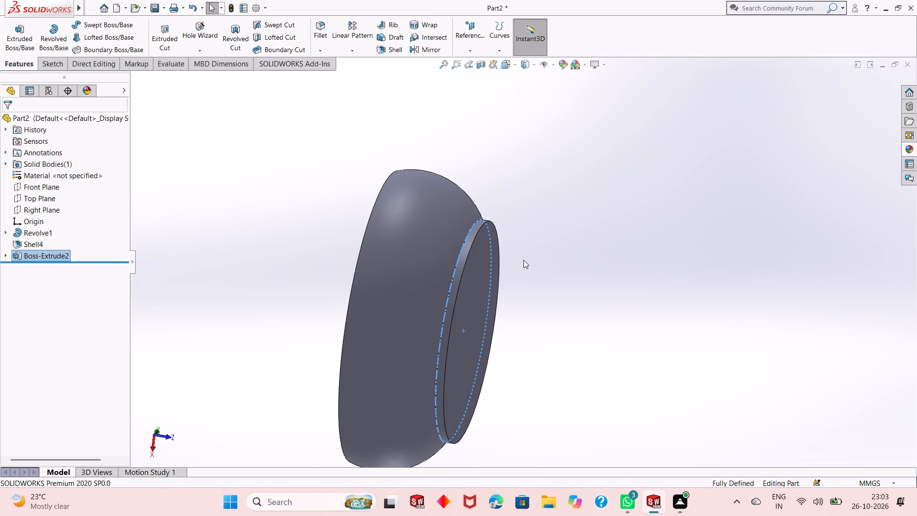
# Open a new sketch on the outer flat face of the 136 mm disc, viewed face-on.
pyautogui.moveTo(477, 326); pyautogui.dragTo(544, 302, button='middle')
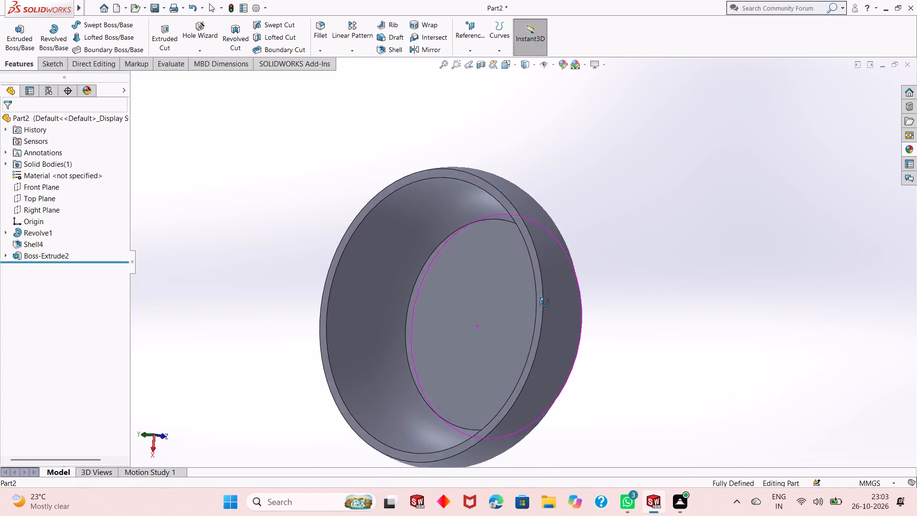
pyautogui.moveTo(544, 302); pyautogui.dragTo(432, 353, button='middle')
pyautogui.click(464, 303)
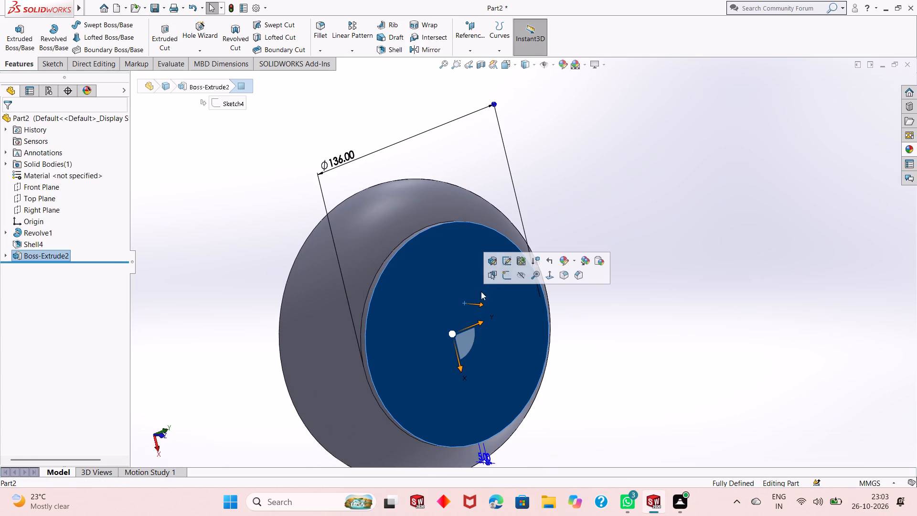
pyautogui.click(510, 276)
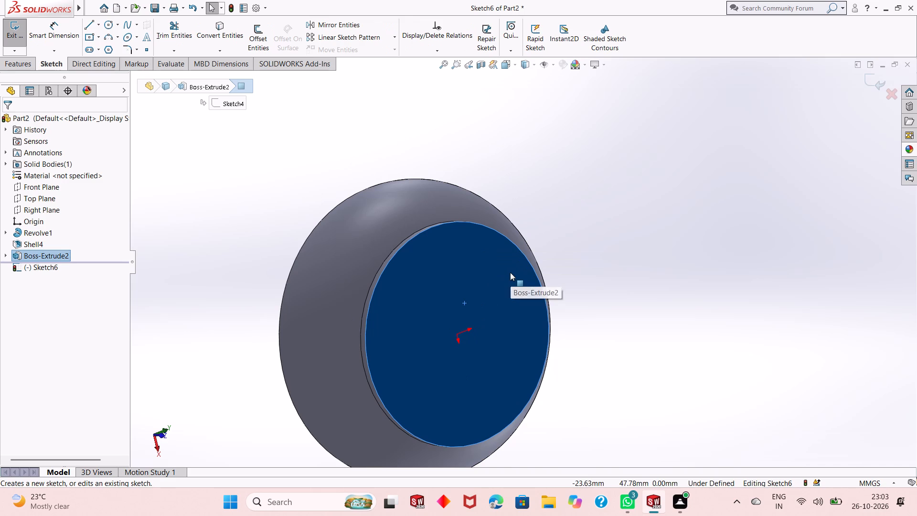
pyautogui.hotkey('ctrl', '8')
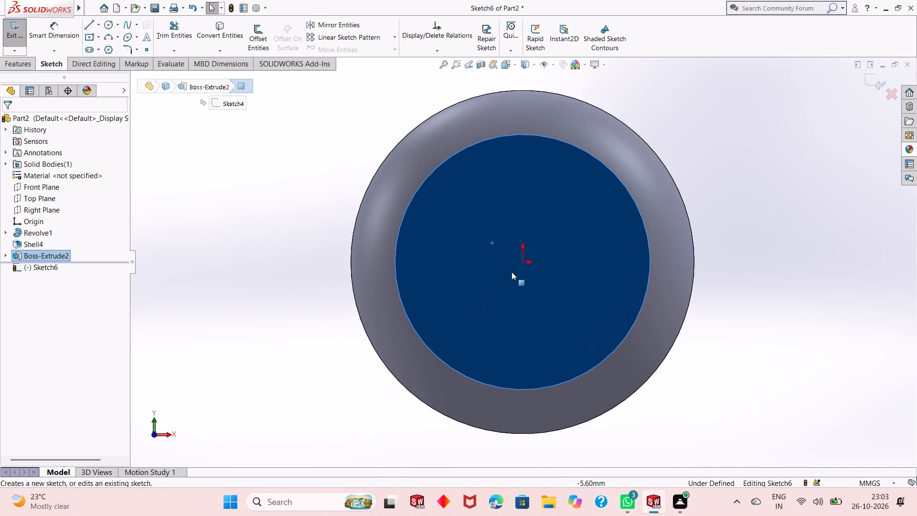
pyautogui.click(702, 209)
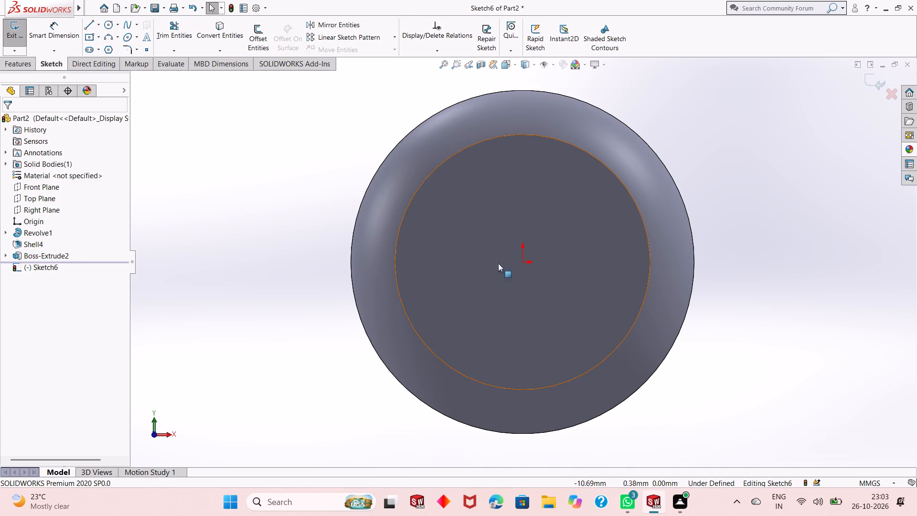
pyautogui.scroll(1, 524, 256)
pyautogui.scroll(-1, 609, 253)
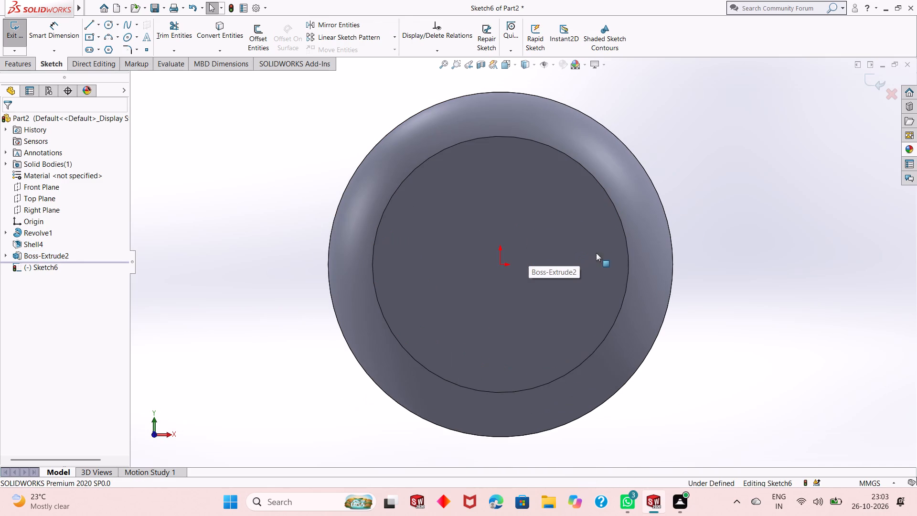
pyautogui.scroll(1, 553, 269)
pyautogui.scroll(-1, 557, 247)
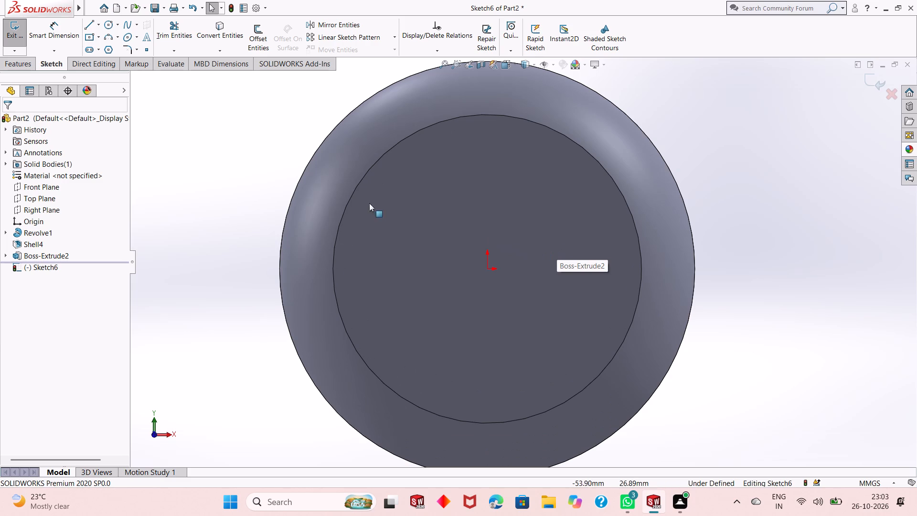
# Sketch a circle about 97 mm in diameter centred on the origin, inside the disc's edge.
pyautogui.click(106, 24)
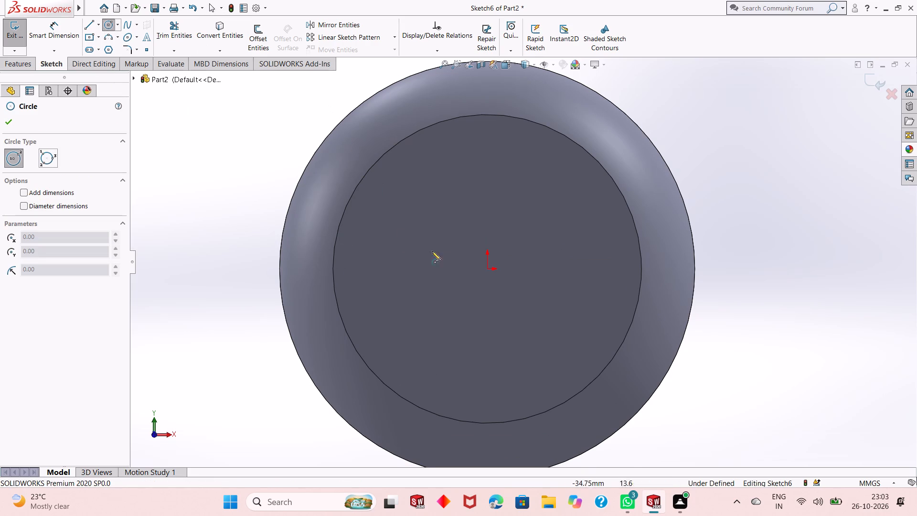
pyautogui.moveTo(513, 237); pyautogui.dragTo(402, 295, button='middle')
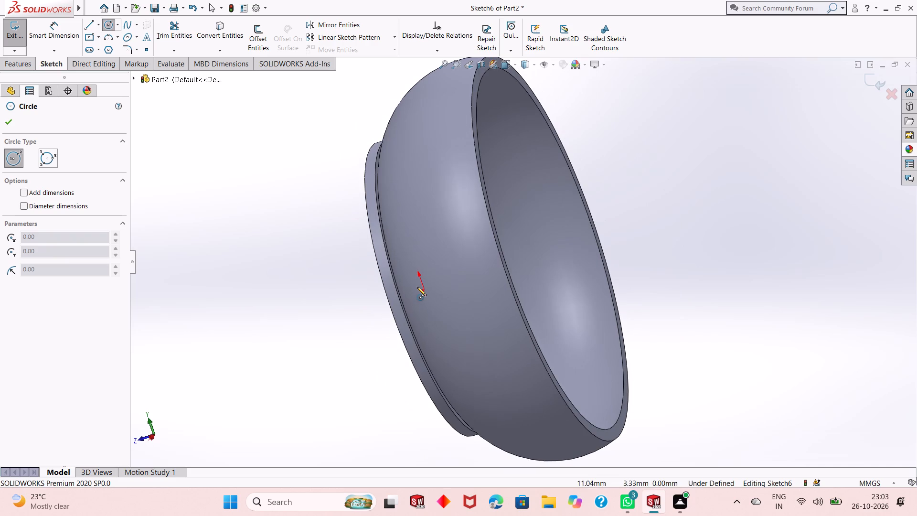
pyautogui.hotkey('ctrl', '8')
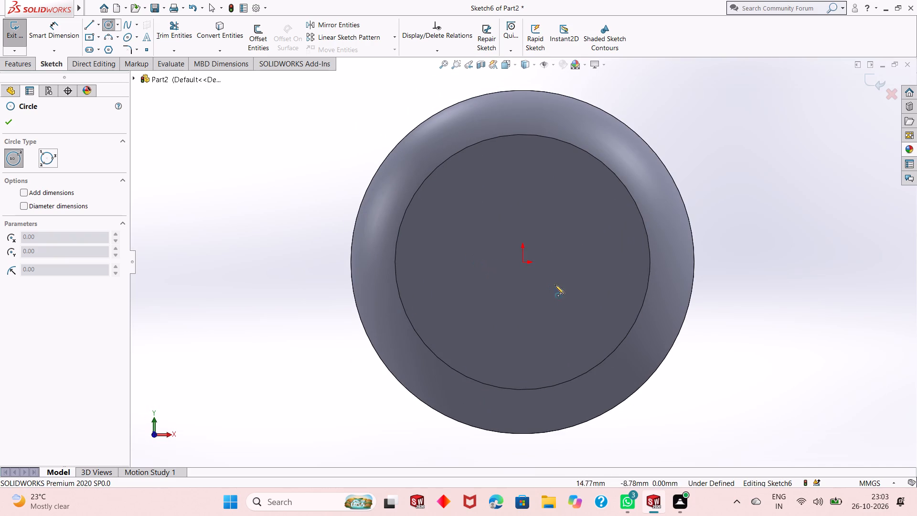
pyautogui.scroll(-1, 565, 303)
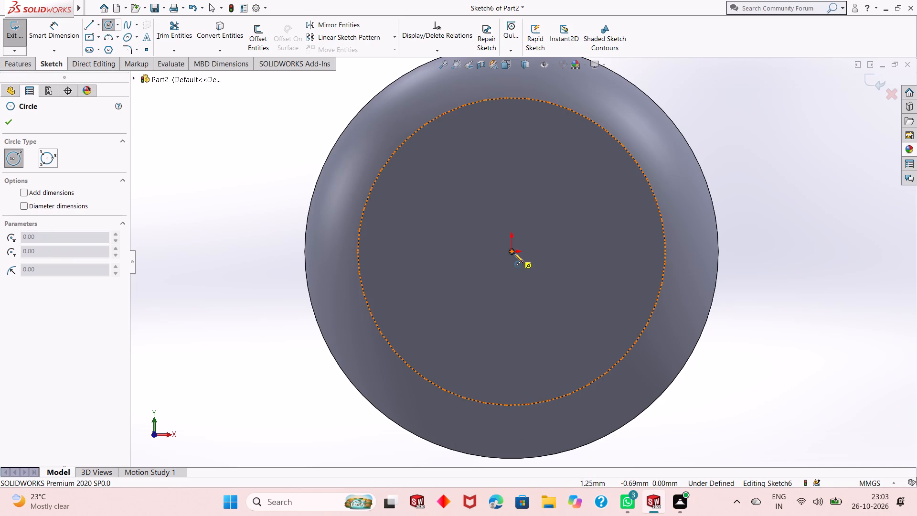
pyautogui.click(514, 253)
pyautogui.click(533, 144)
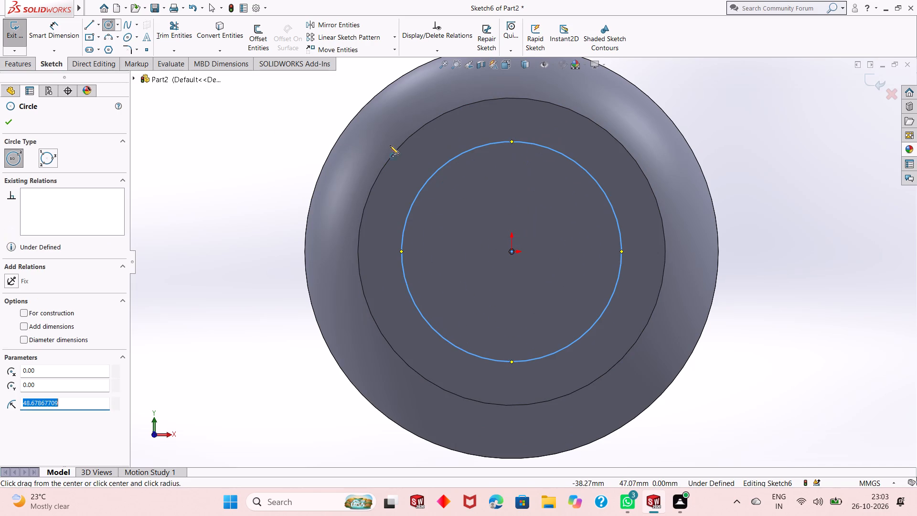
pyautogui.rightClick(240, 115)
pyautogui.click(279, 123)
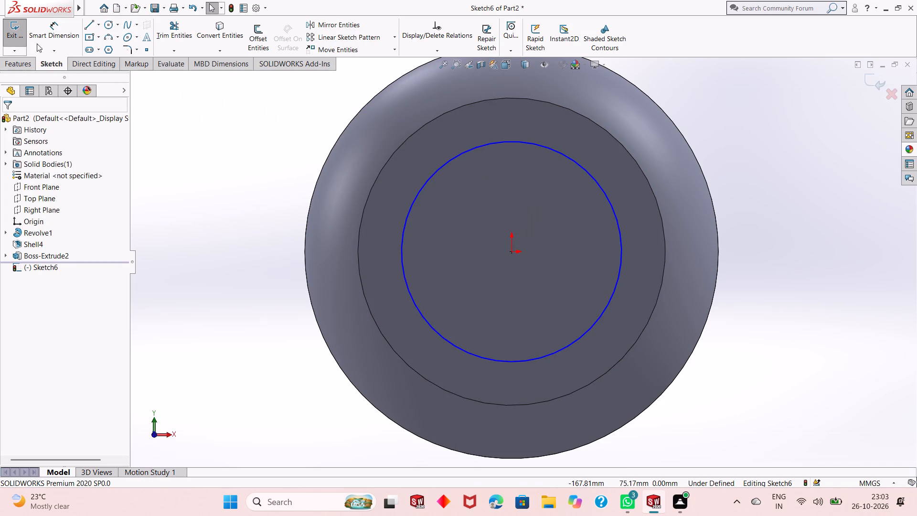
# Dimension the sketched circle's diameter as 88 mm.
pyautogui.click(60, 36)
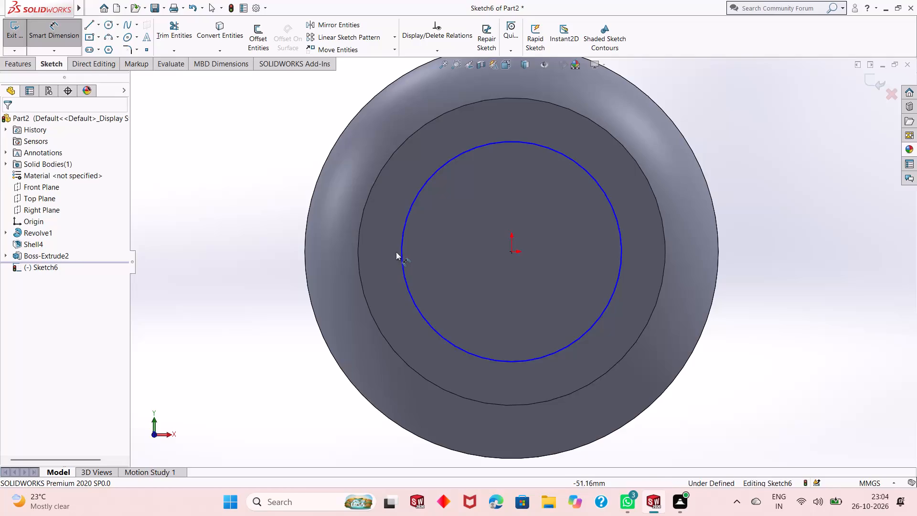
pyautogui.click(401, 242)
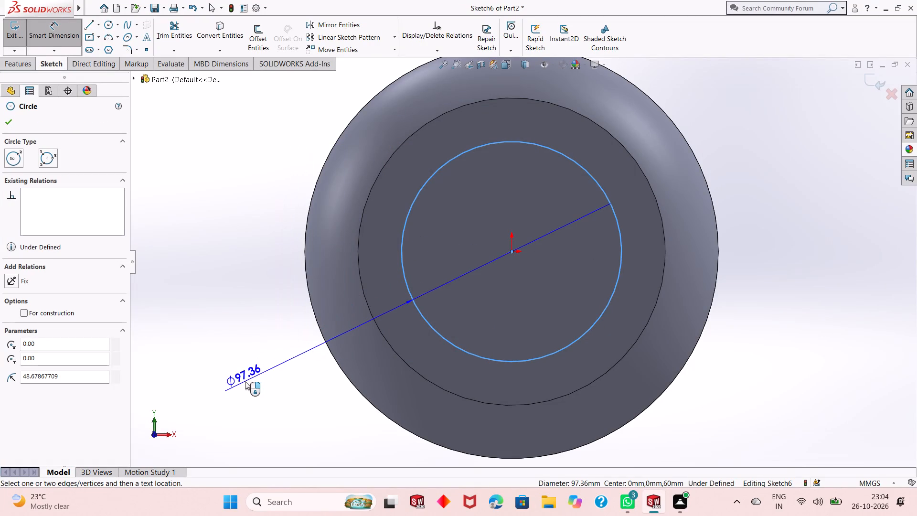
pyautogui.click(244, 382)
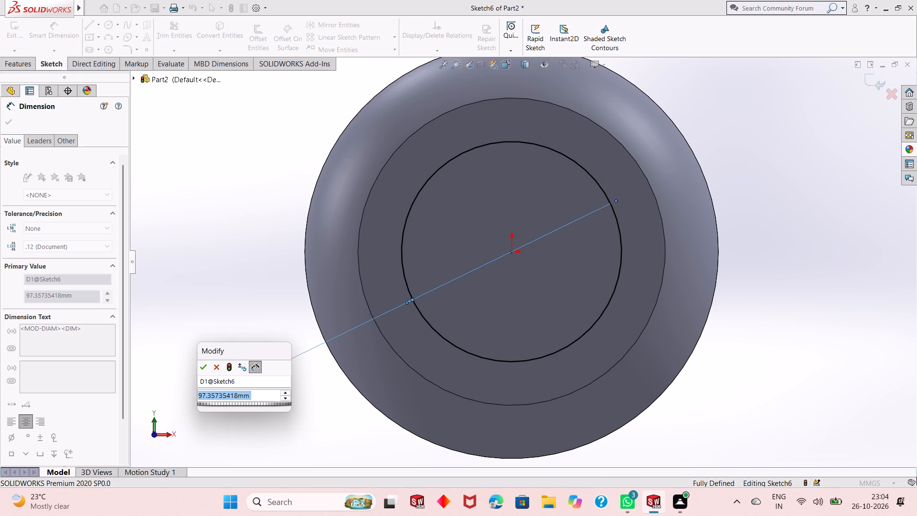
pyautogui.write('88')
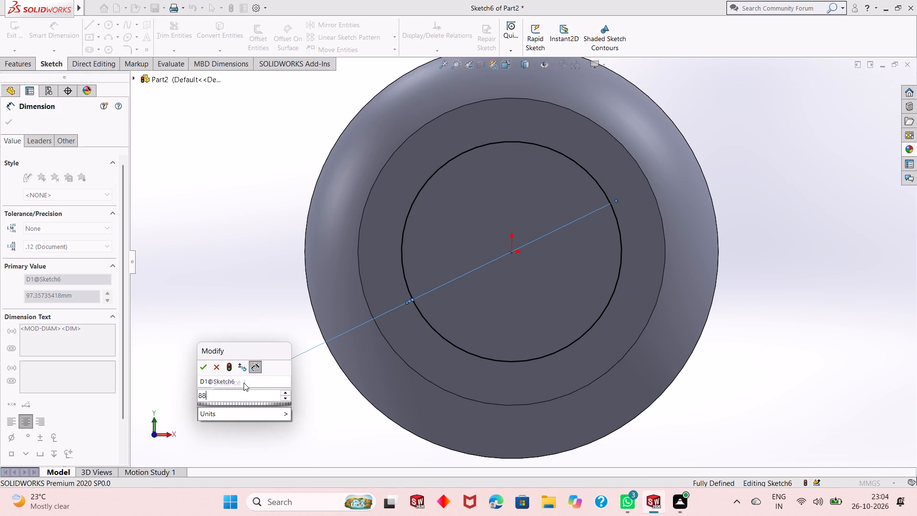
pyautogui.press('Return')
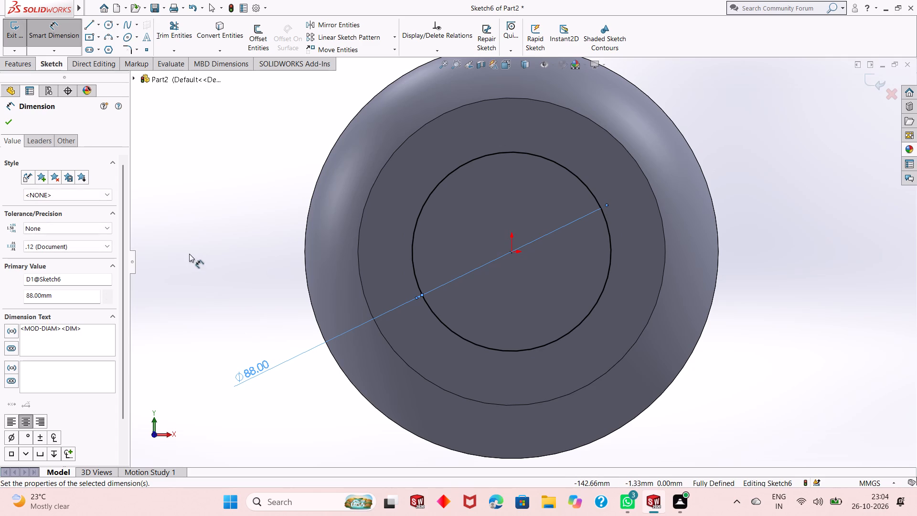
pyautogui.rightClick(189, 253)
pyautogui.click(202, 285)
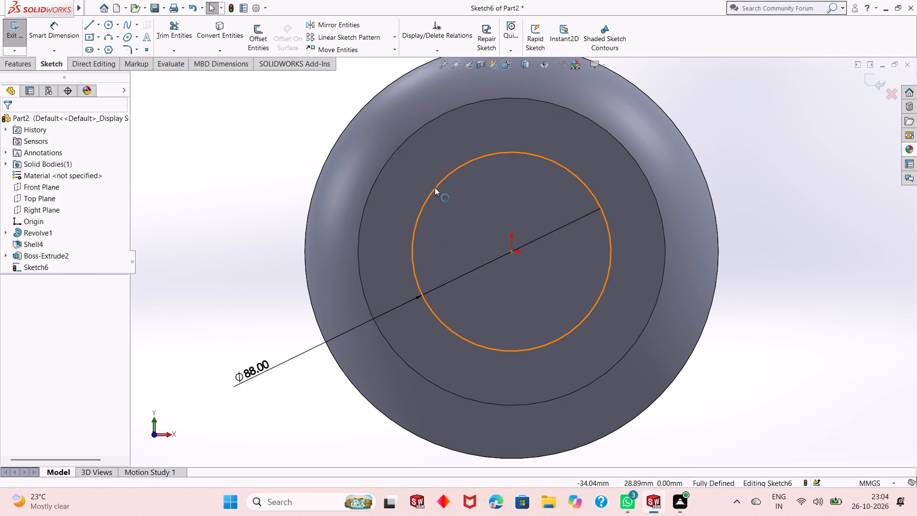
# Convert the 88 mm circle to construction geometry.
pyautogui.click(435, 188)
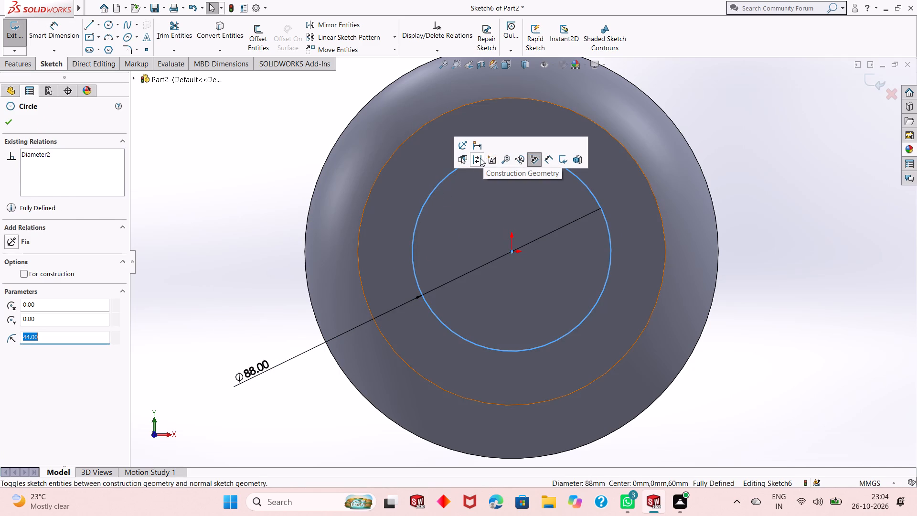
pyautogui.click(480, 158)
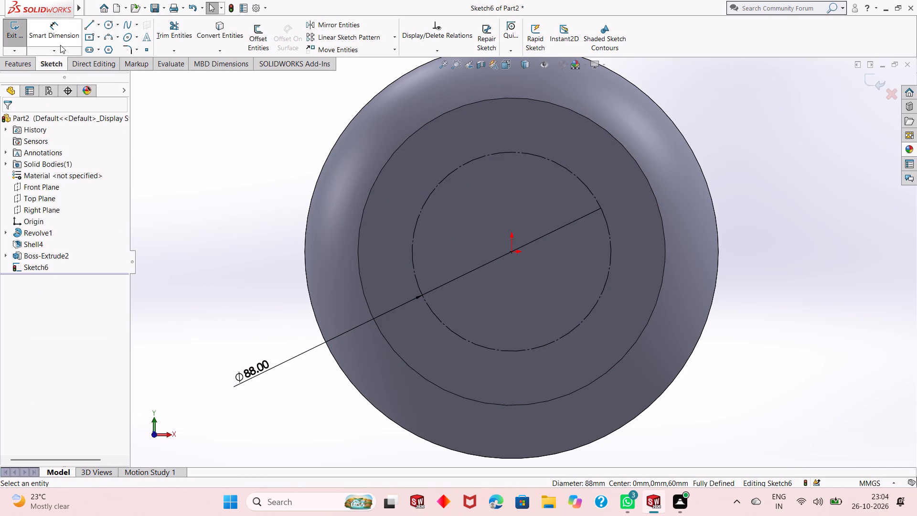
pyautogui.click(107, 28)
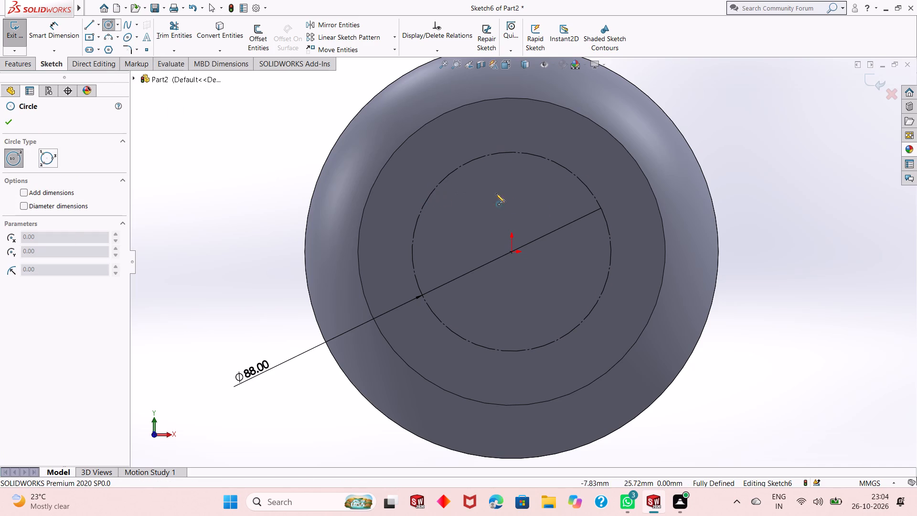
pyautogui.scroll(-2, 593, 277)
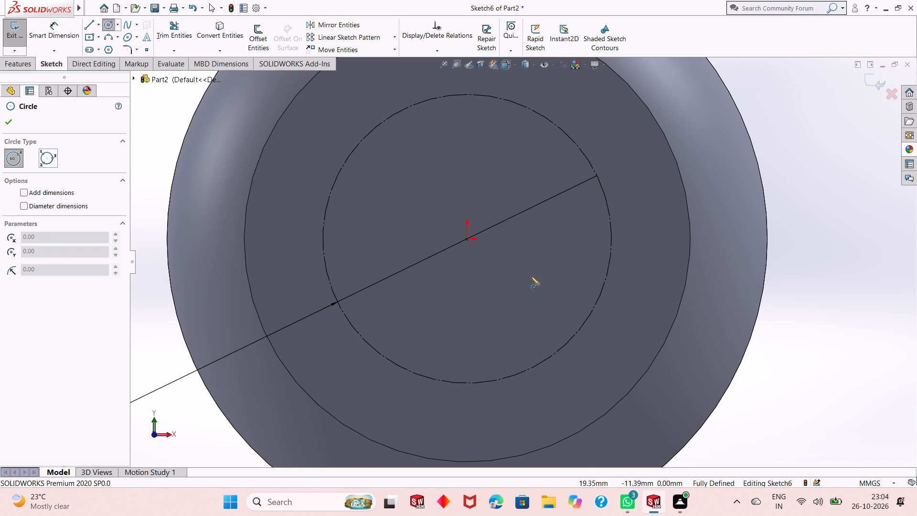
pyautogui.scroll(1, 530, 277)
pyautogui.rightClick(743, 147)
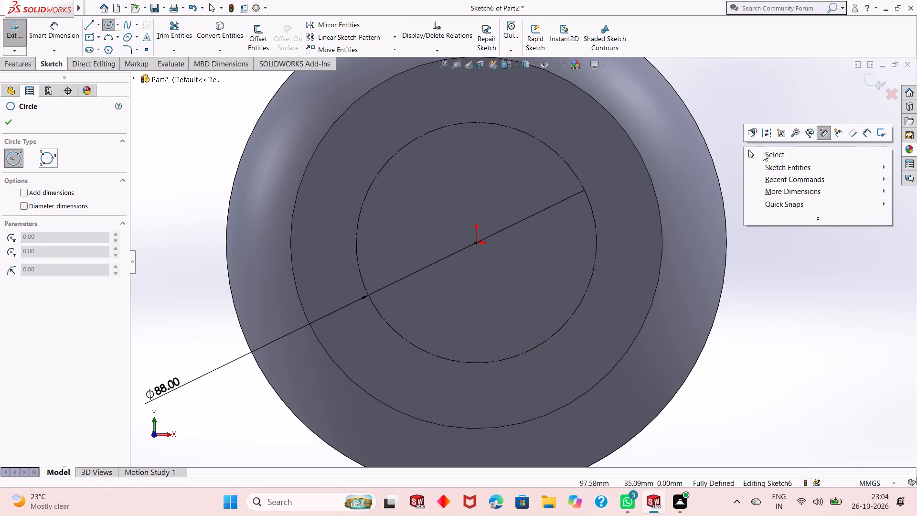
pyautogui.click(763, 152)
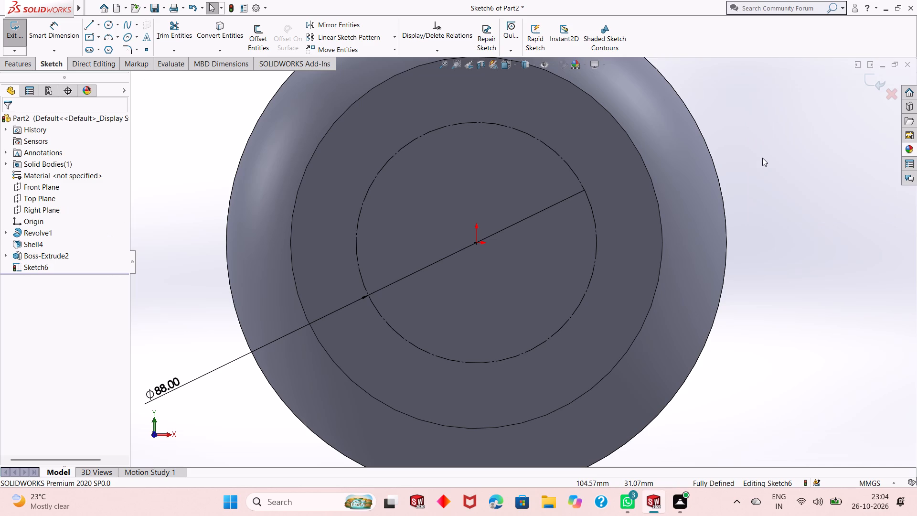
# Draw a centerline about 58 mm long from the origin, slanting up and to the right past the 88 mm circle.
pyautogui.scroll(1, 696, 161)
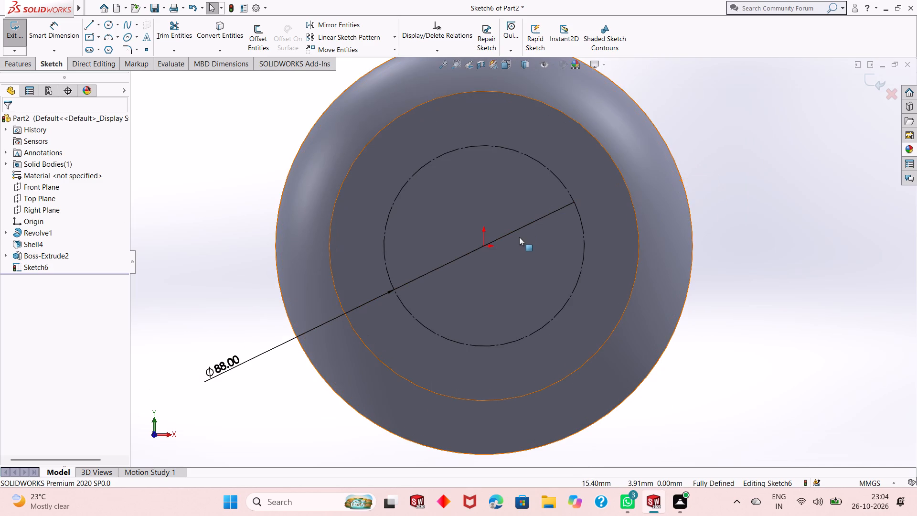
pyautogui.click(100, 30)
pyautogui.click(110, 47)
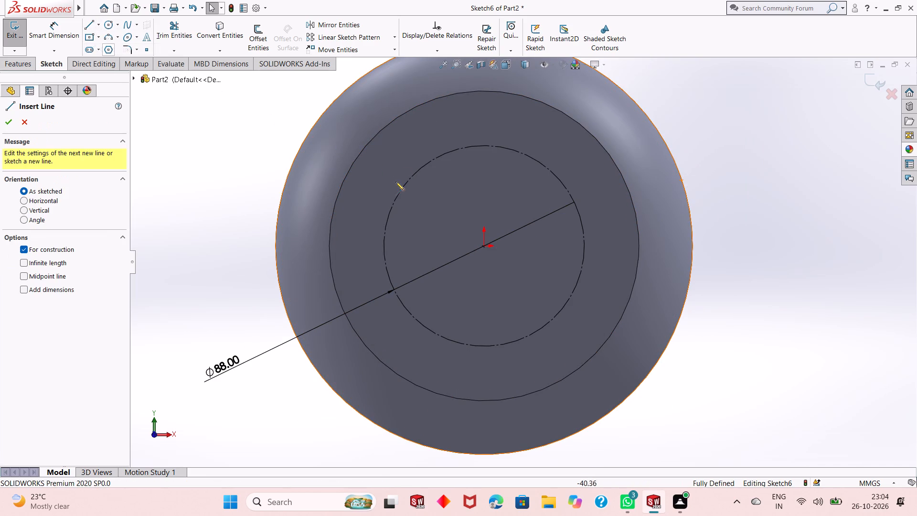
pyautogui.click(485, 246)
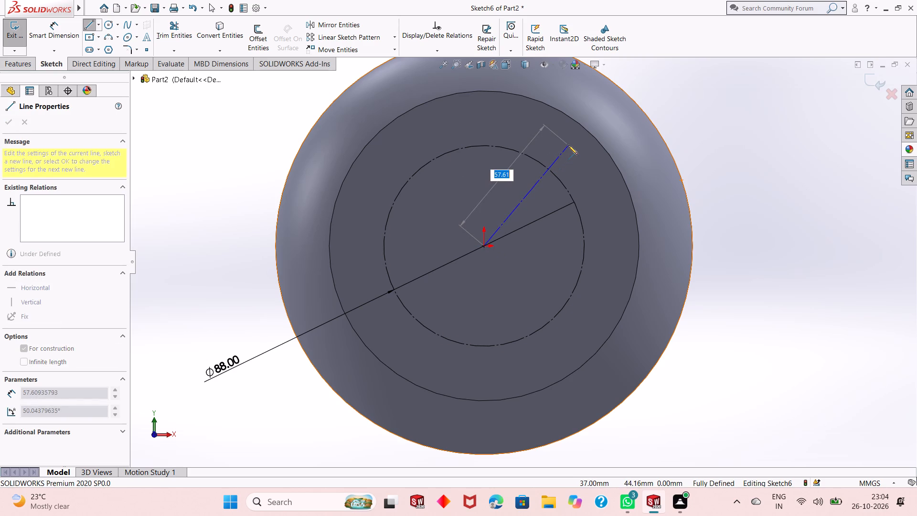
pyautogui.click(569, 145)
pyautogui.rightClick(569, 145)
pyautogui.click(576, 153)
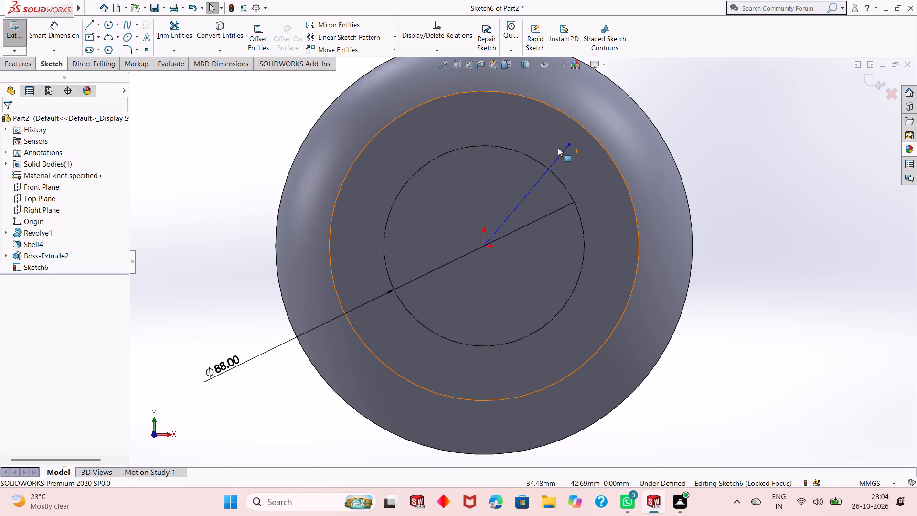
# Dimension the angle between the slanted centerline and the vertical through the origin as 30 degrees.
pyautogui.click(55, 33)
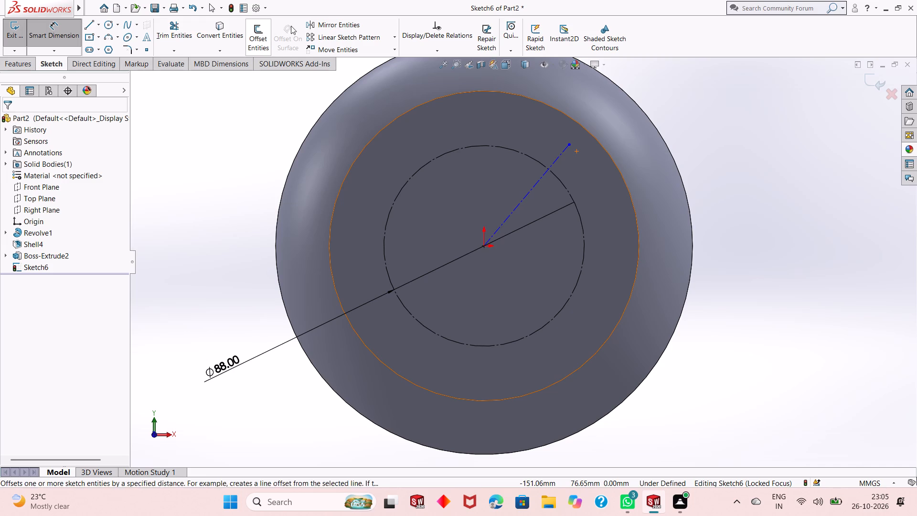
pyautogui.click(537, 182)
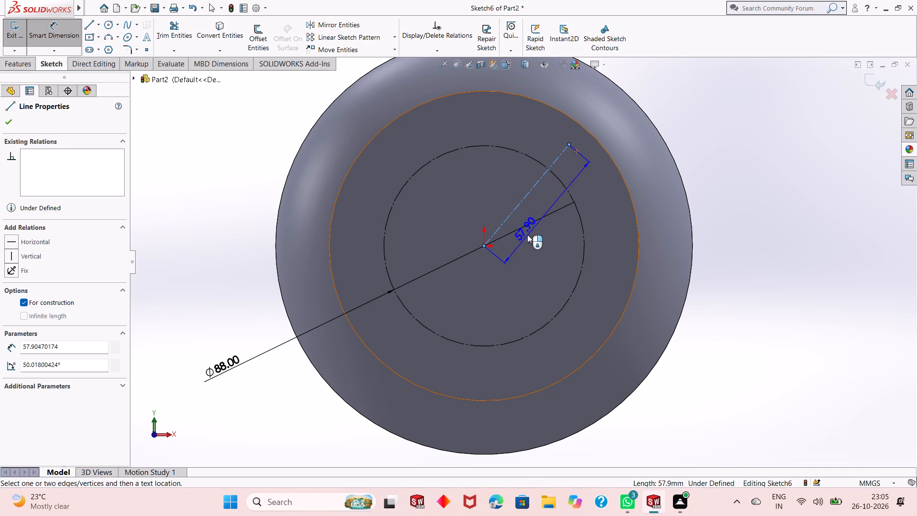
pyautogui.click(484, 247)
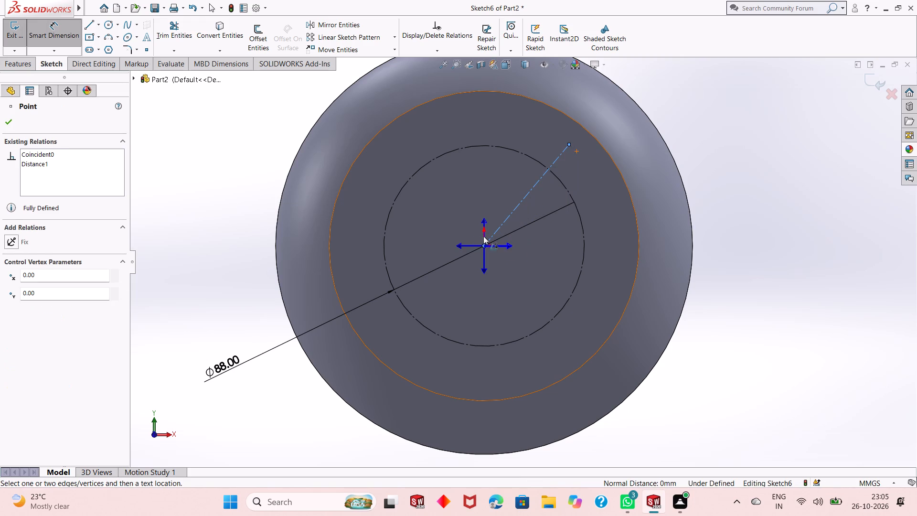
pyautogui.click(480, 222)
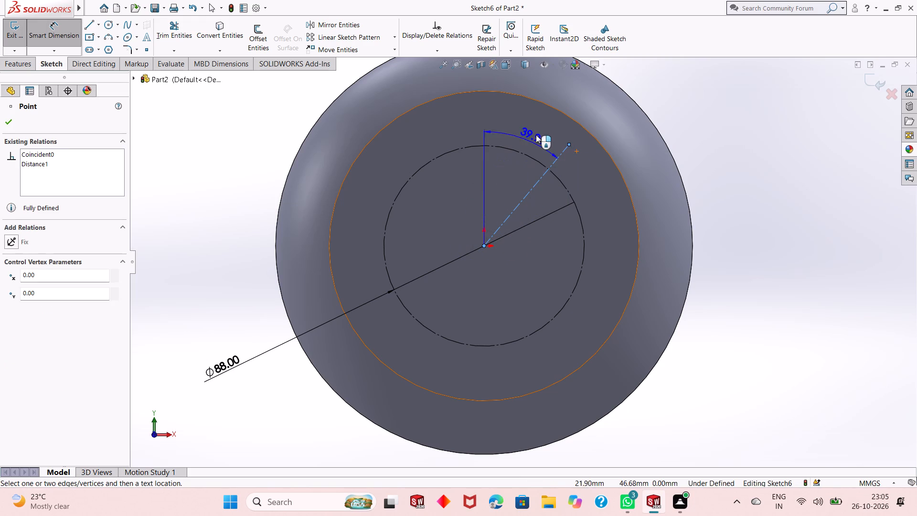
pyautogui.click(549, 114)
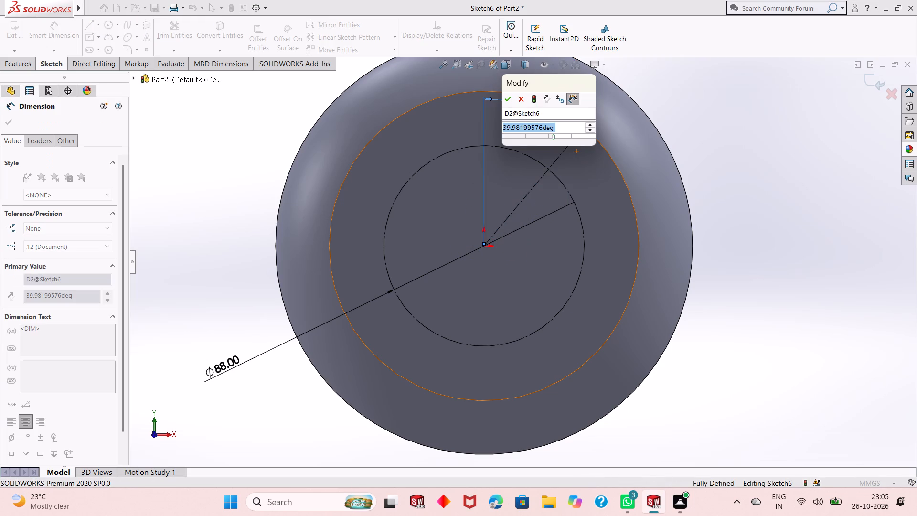
pyautogui.write('30')
pyautogui.press('Return')
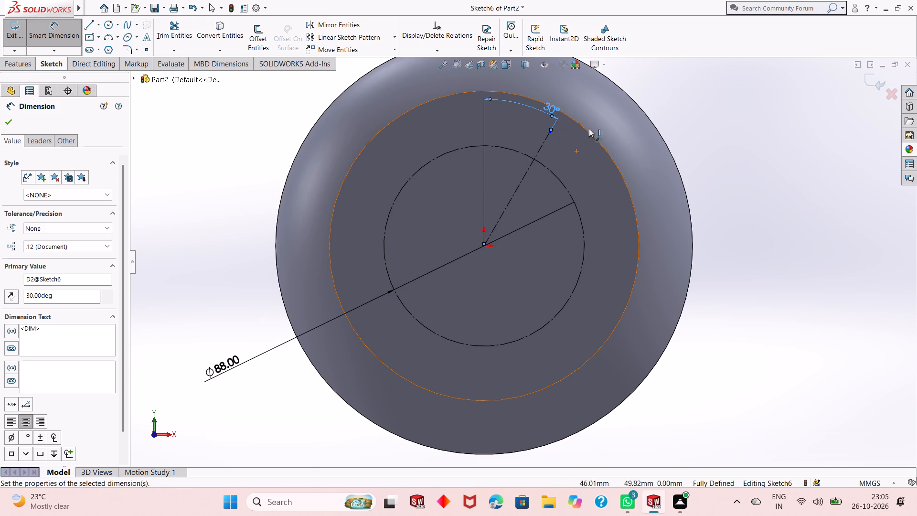
# Sketch a circle about 5.8 mm in diameter centred where the 30-degree centerline crosses the 88 mm construction circle.
pyautogui.scroll(1, 480, 219)
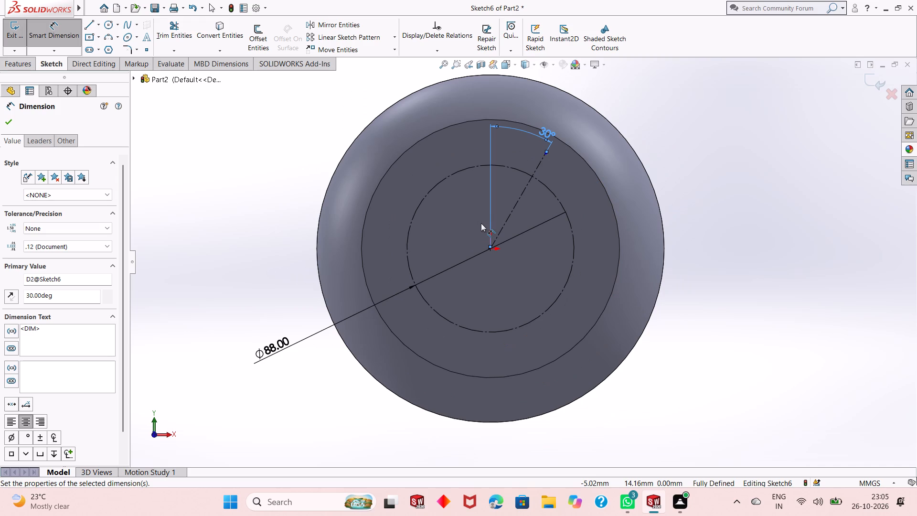
pyautogui.scroll(1, 481, 223)
pyautogui.scroll(-1, 533, 245)
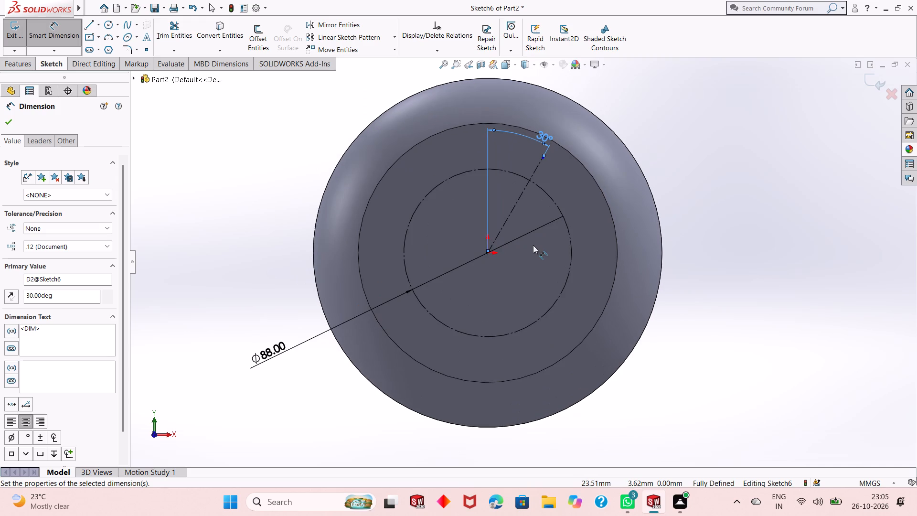
pyautogui.rightClick(723, 179)
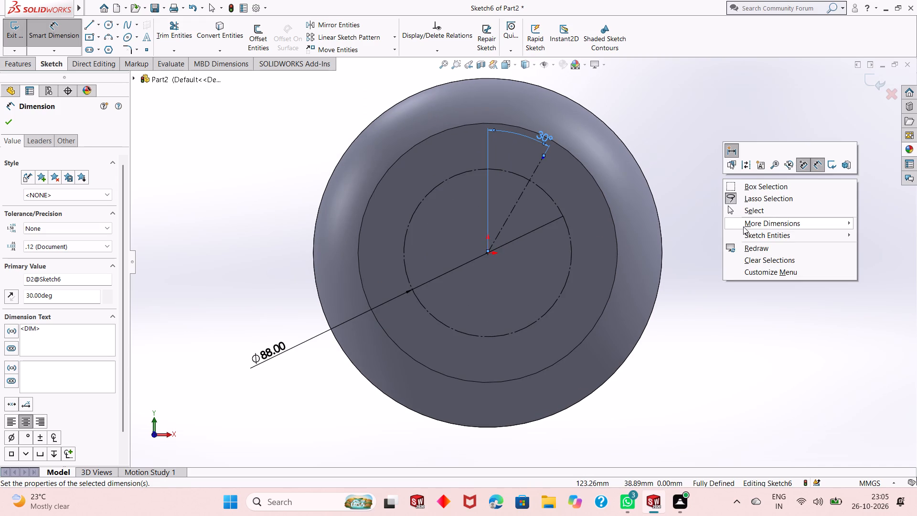
pyautogui.click(756, 211)
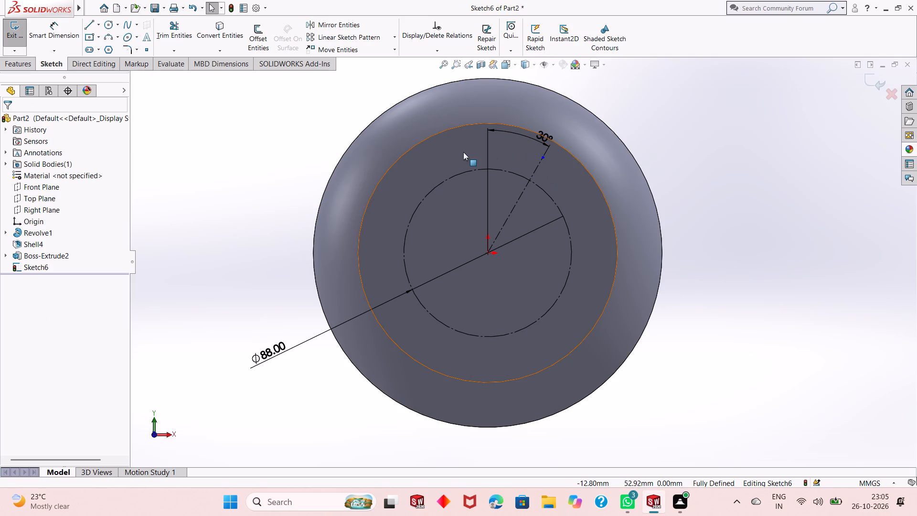
pyautogui.scroll(-3, 463, 155)
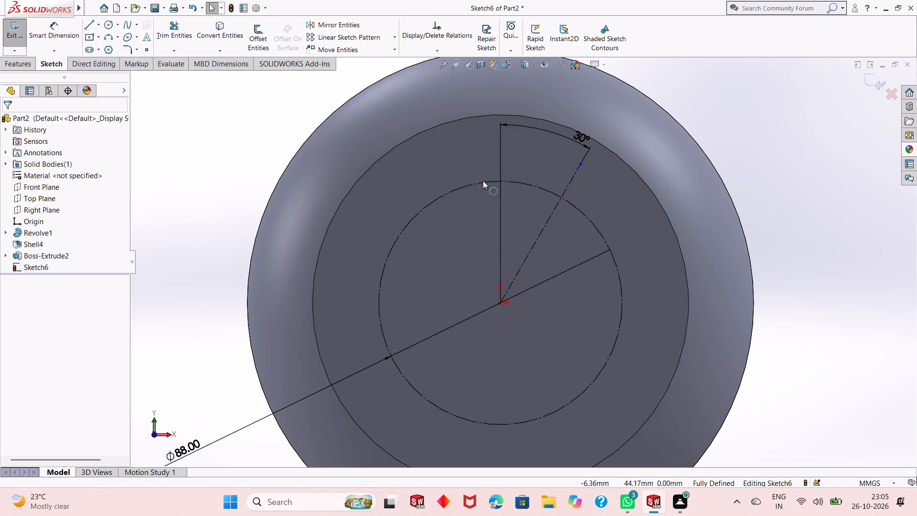
pyautogui.click(109, 24)
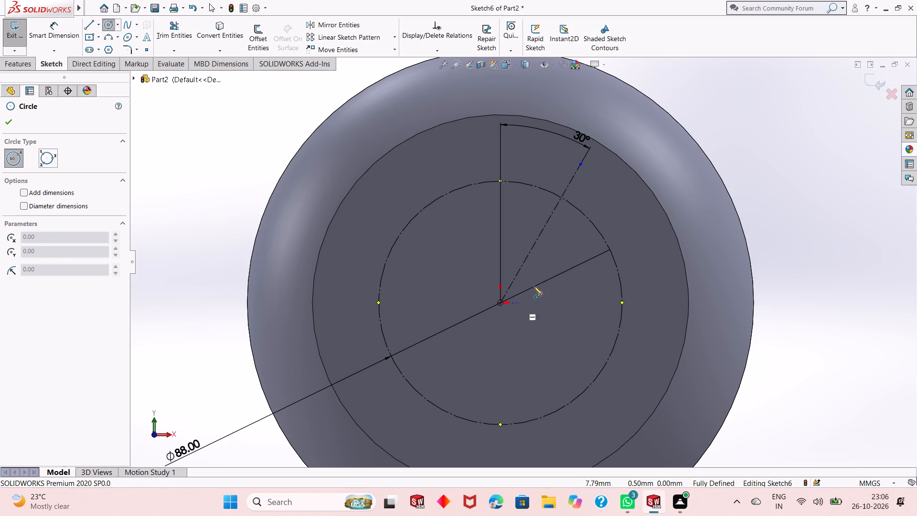
pyautogui.scroll(-2, 564, 195)
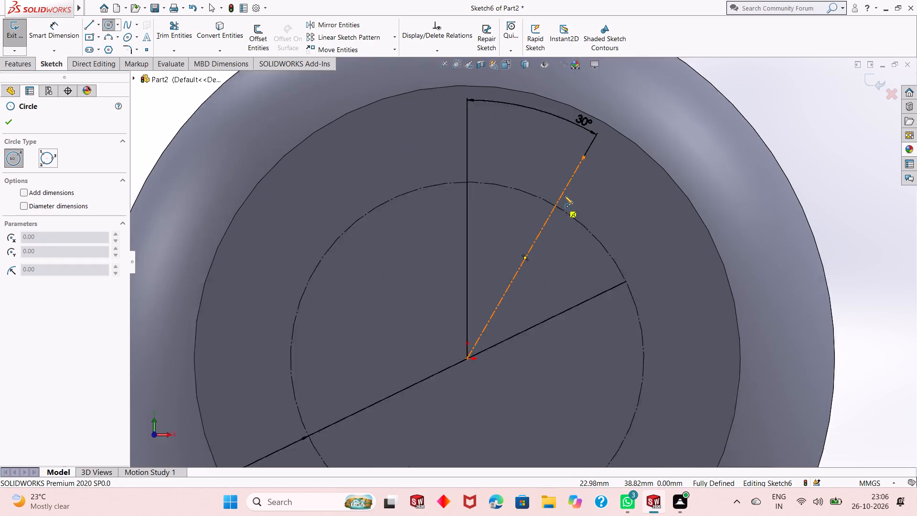
pyautogui.scroll(-9, 564, 195)
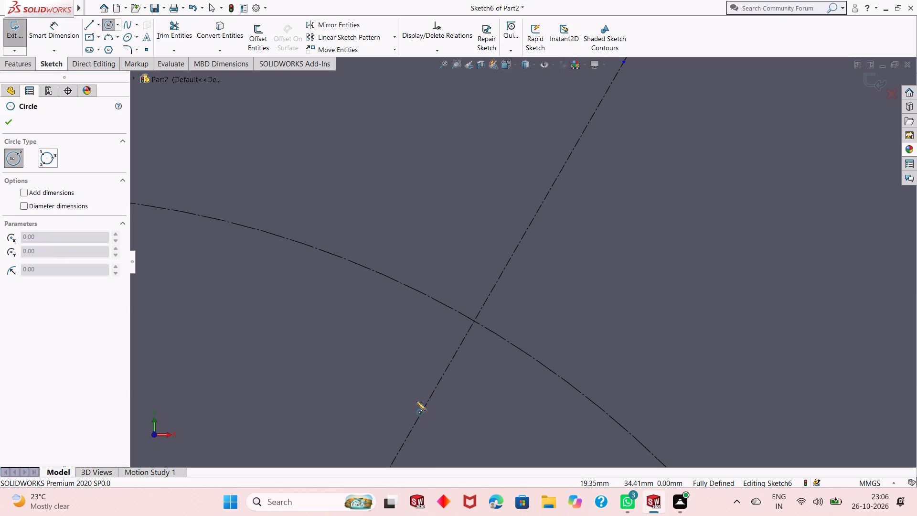
pyautogui.click(474, 320)
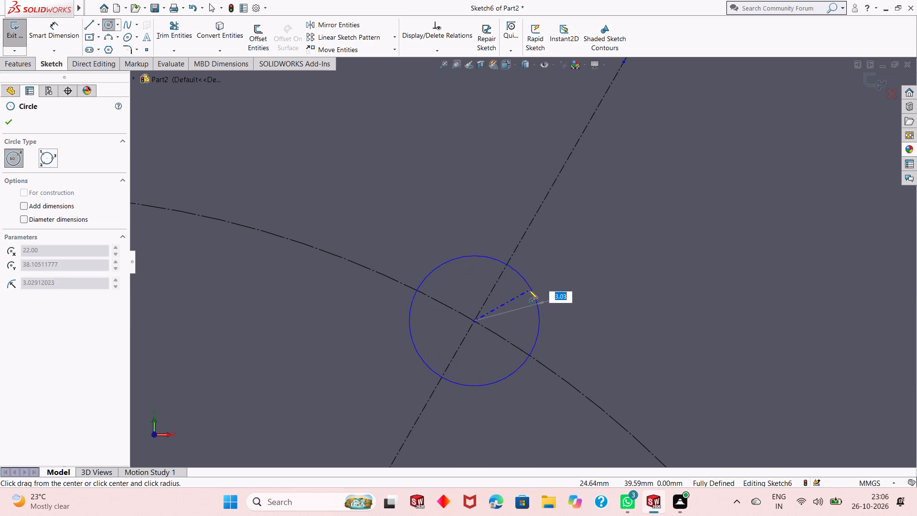
pyautogui.click(529, 290)
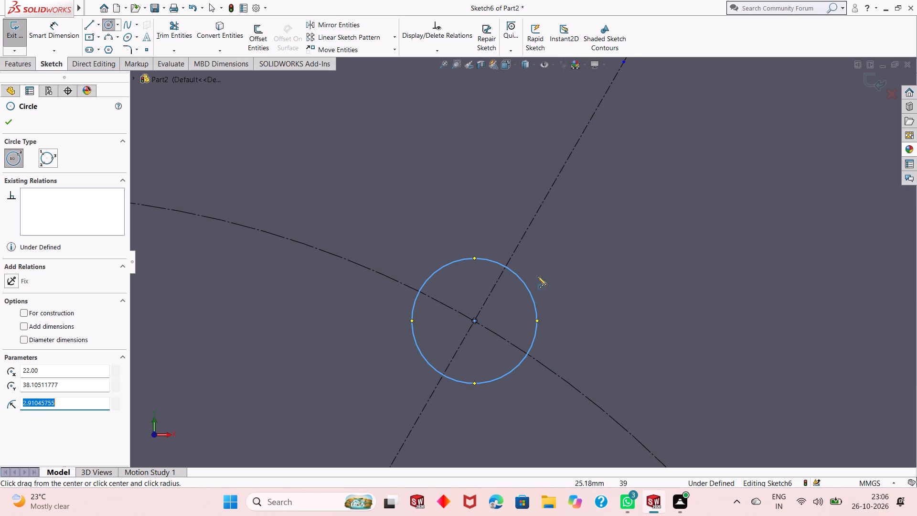
pyautogui.rightClick(382, 211)
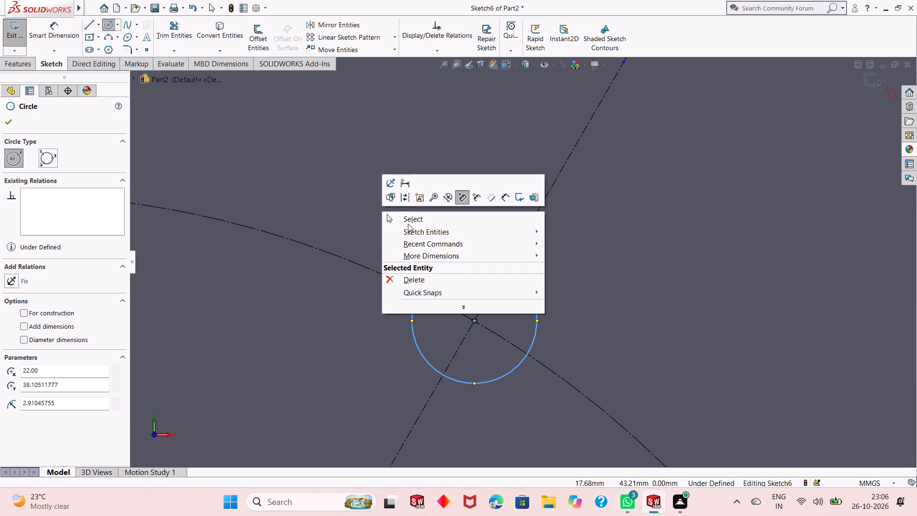
pyautogui.click(408, 224)
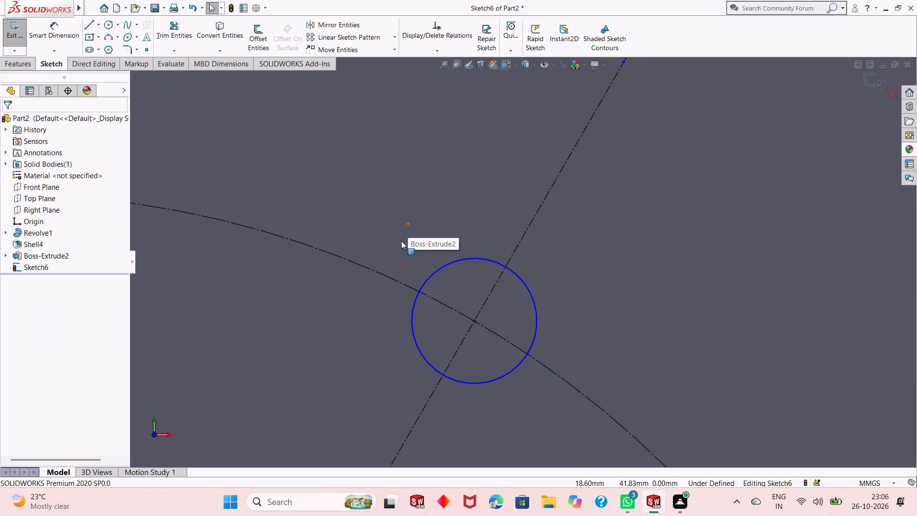
# Dimension the small circle on the 88 mm construction circle to a diameter of 16 mm.
pyautogui.scroll(4, 476, 316)
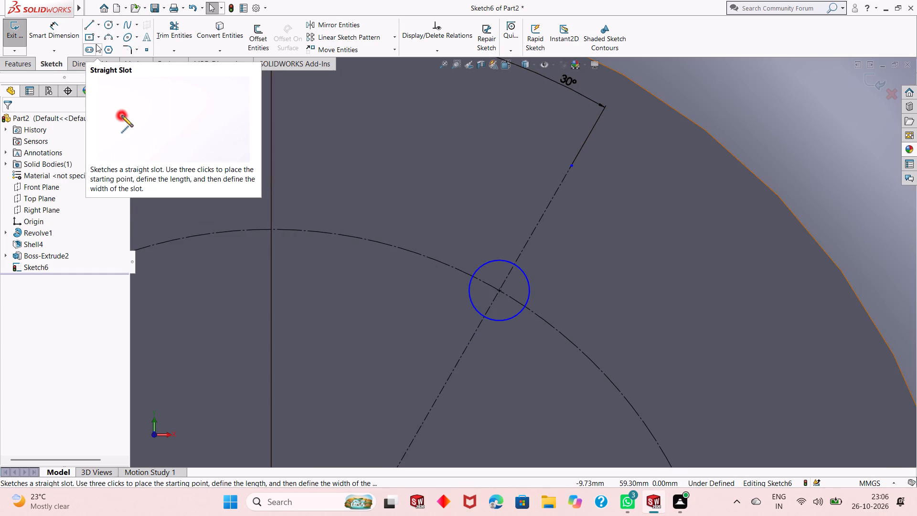
pyautogui.scroll(3, 408, 207)
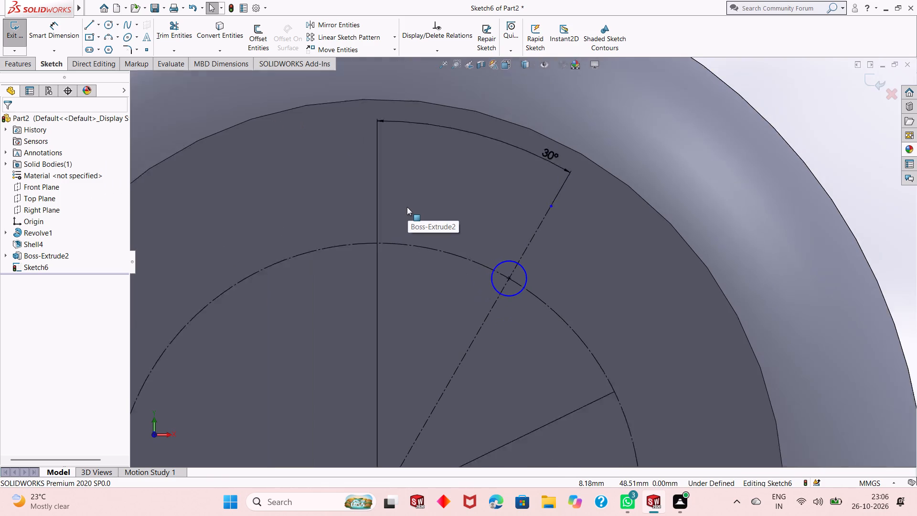
pyautogui.scroll(2, 407, 207)
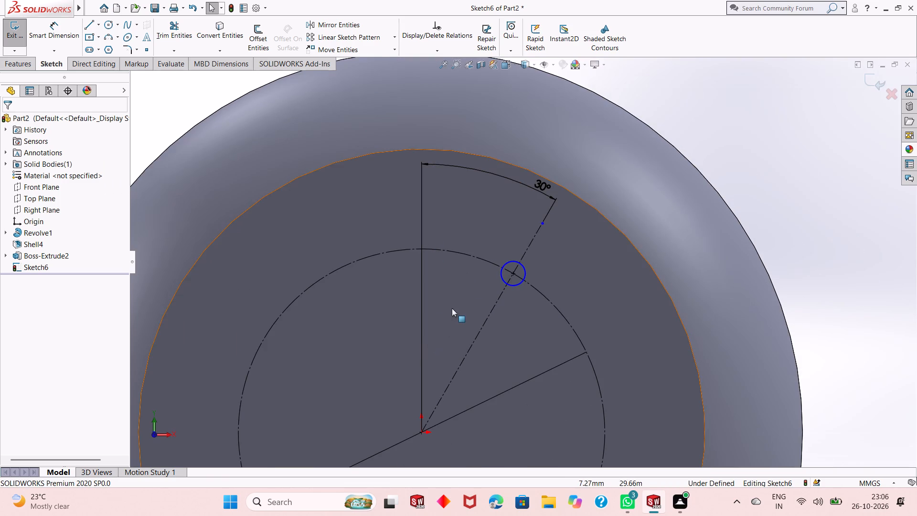
pyautogui.scroll(-2, 452, 299)
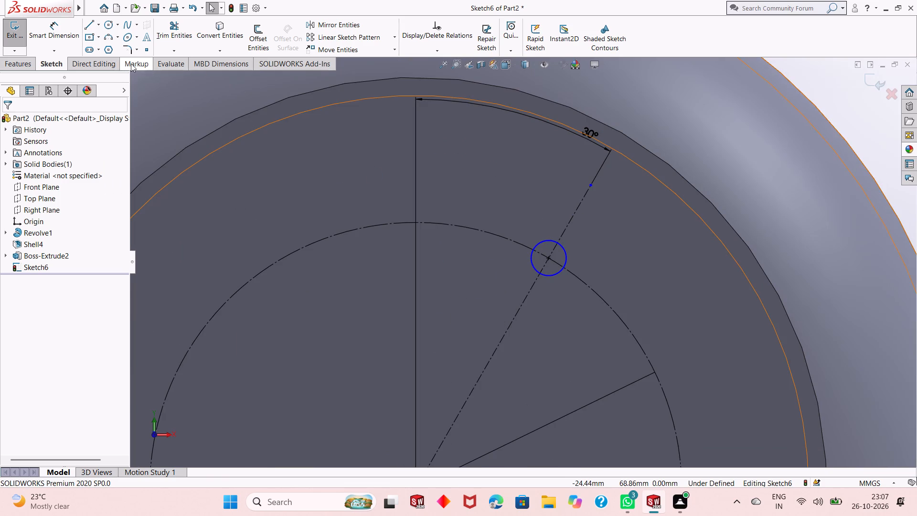
pyautogui.click(53, 30)
pyautogui.click(543, 243)
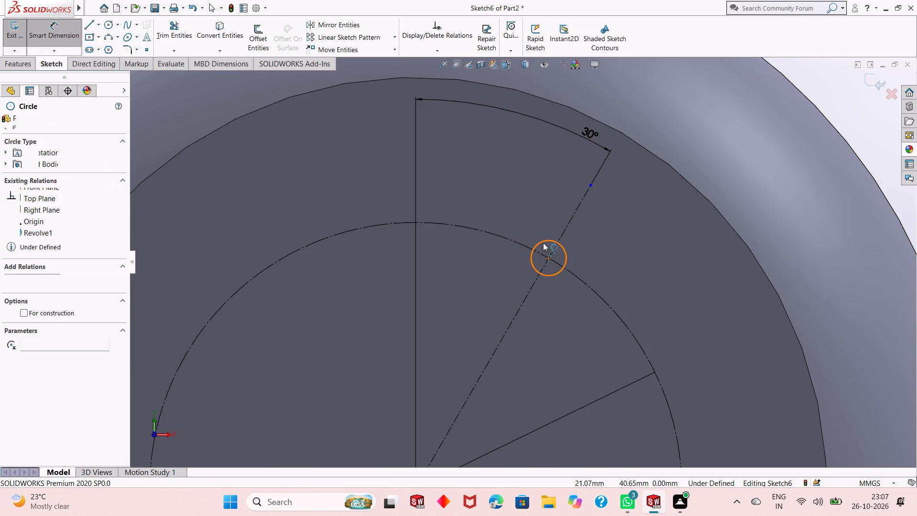
pyautogui.click(749, 213)
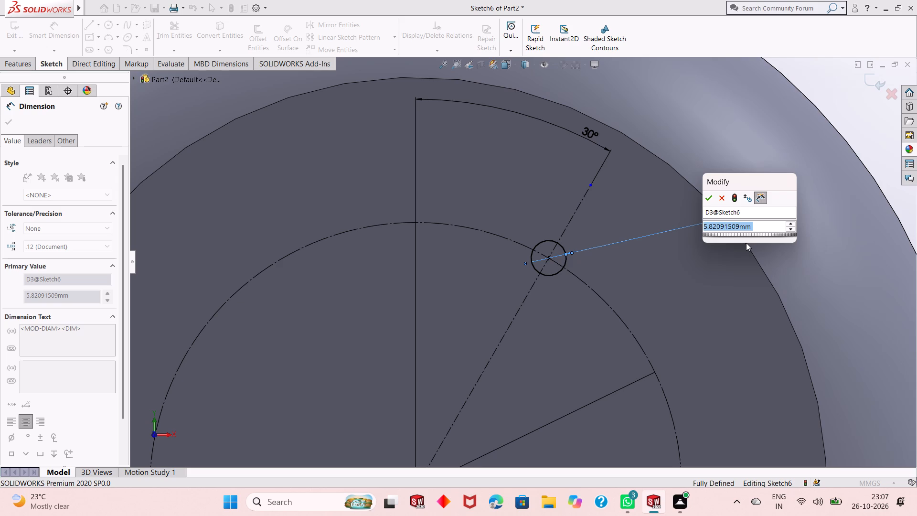
pyautogui.write('16')
pyautogui.press('Return')
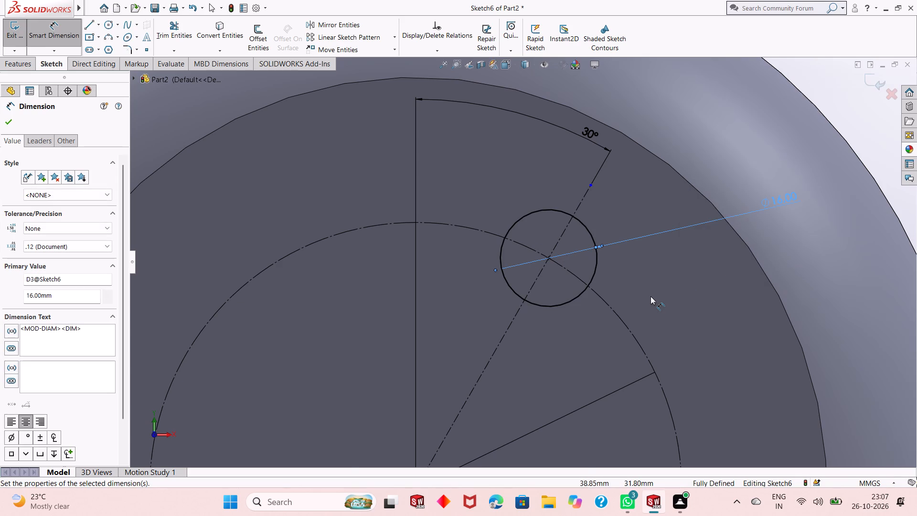
pyautogui.scroll(4, 650, 296)
pyautogui.rightClick(749, 144)
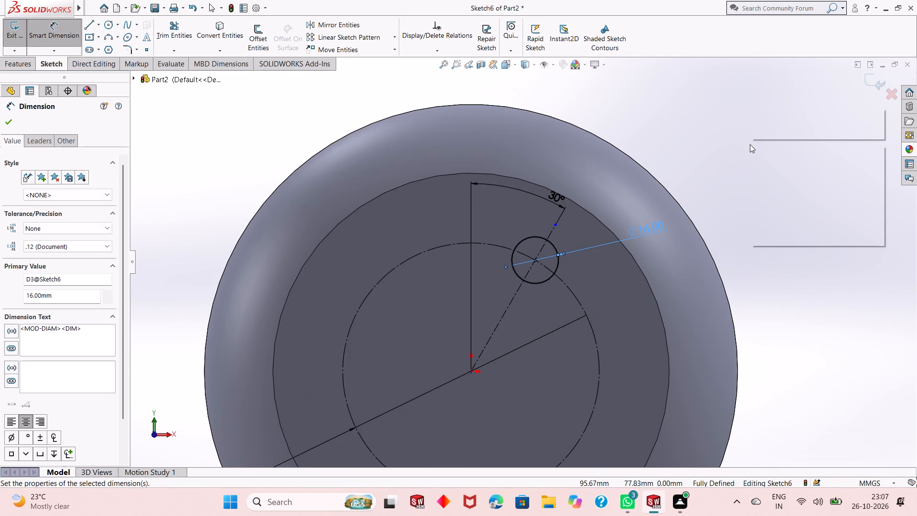
pyautogui.click(761, 180)
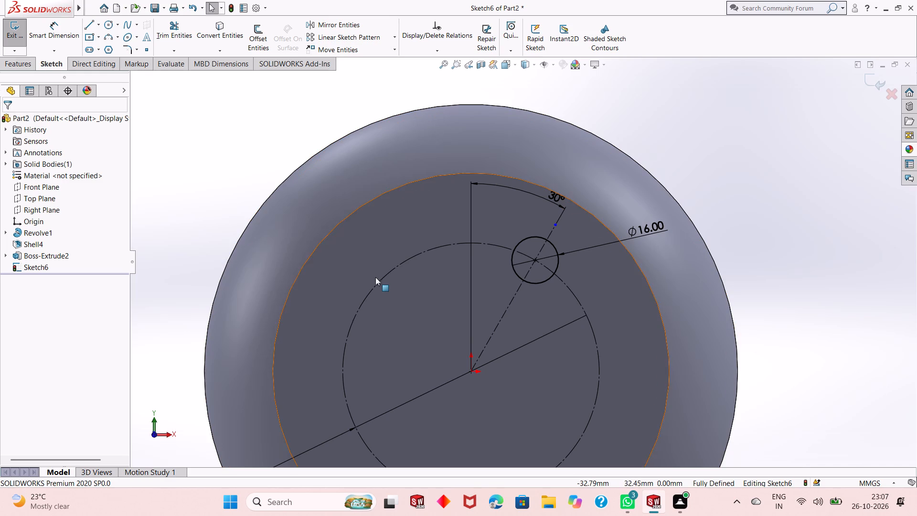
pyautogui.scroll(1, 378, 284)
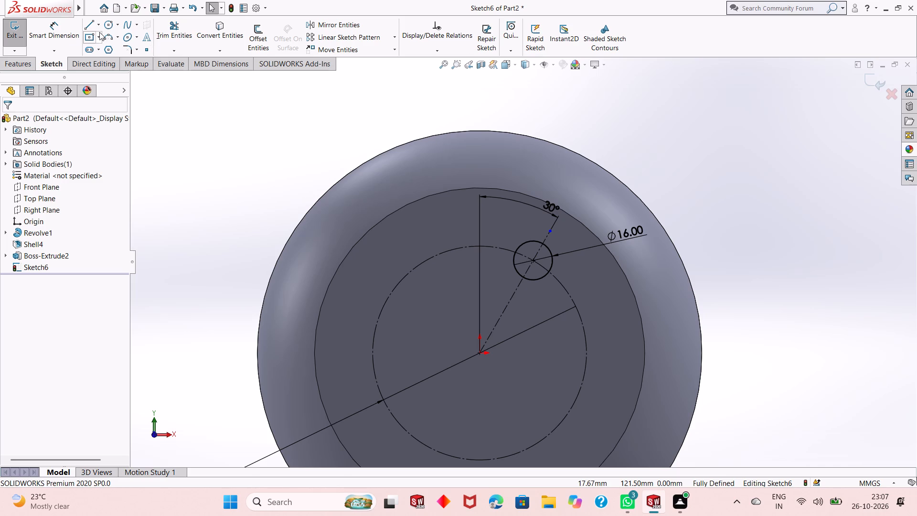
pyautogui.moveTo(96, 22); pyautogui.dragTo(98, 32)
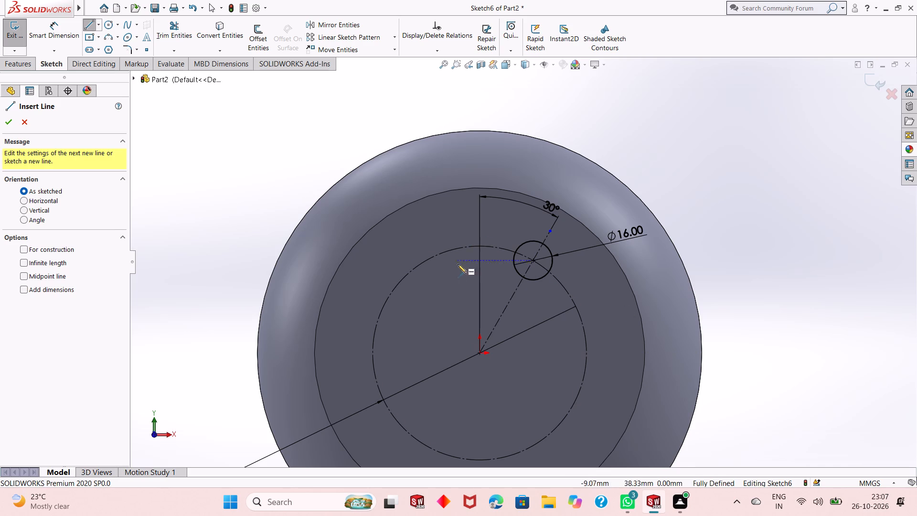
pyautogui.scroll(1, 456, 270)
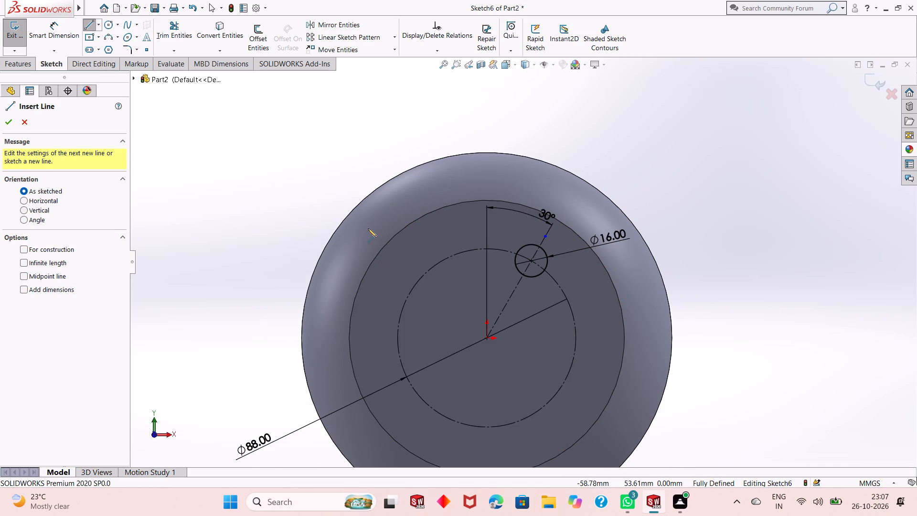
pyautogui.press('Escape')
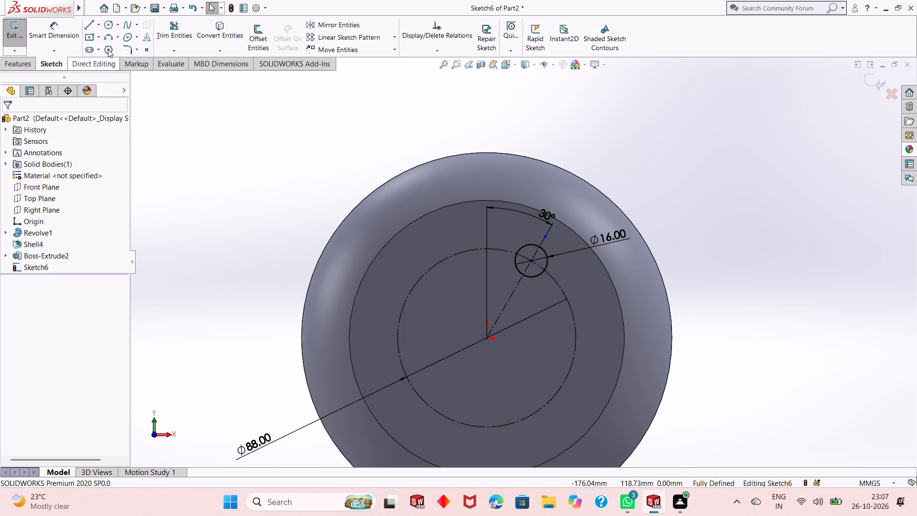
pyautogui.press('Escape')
# Draw a centerline about 55 mm long from the origin, slanting up and to the left past the 88 mm construction circle.
pyautogui.click(98, 27)
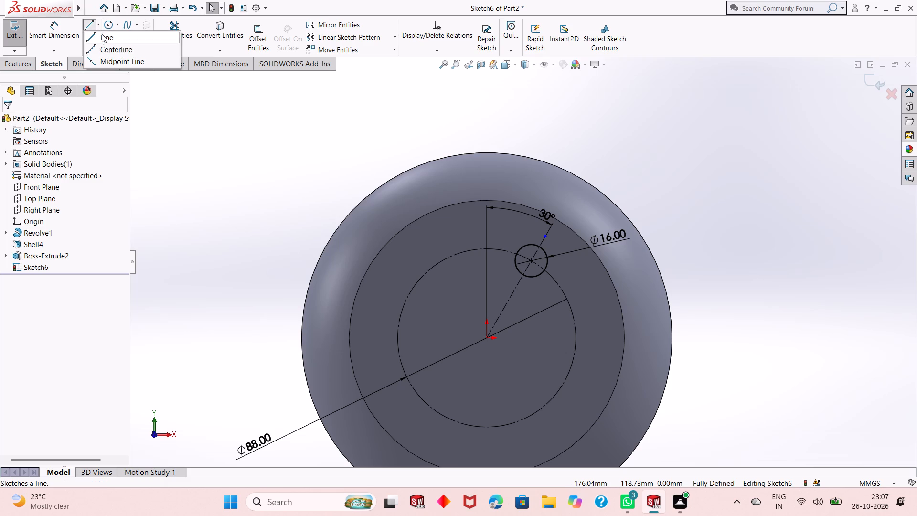
pyautogui.click(117, 46)
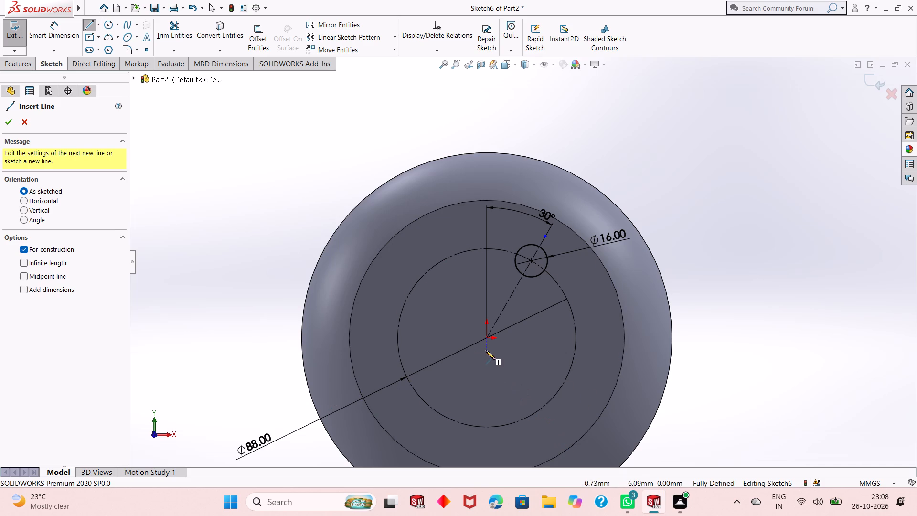
pyautogui.click(489, 338)
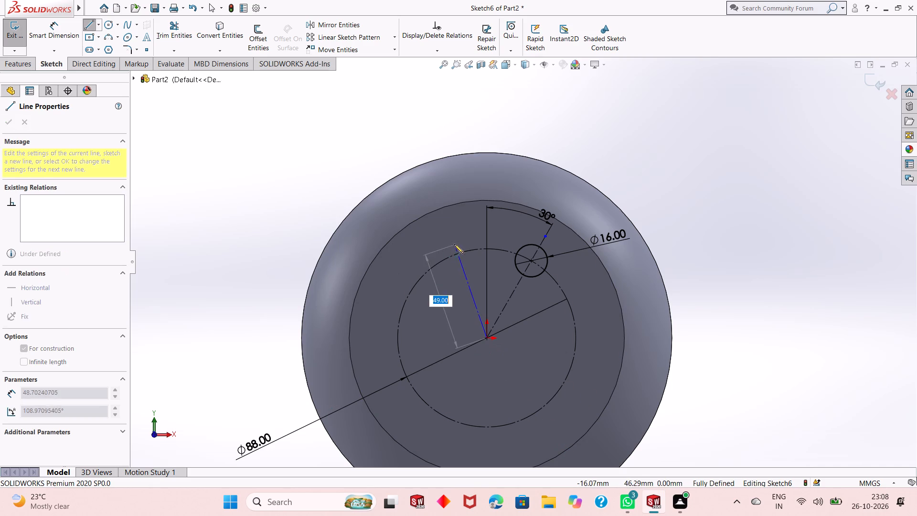
pyautogui.click(398, 272)
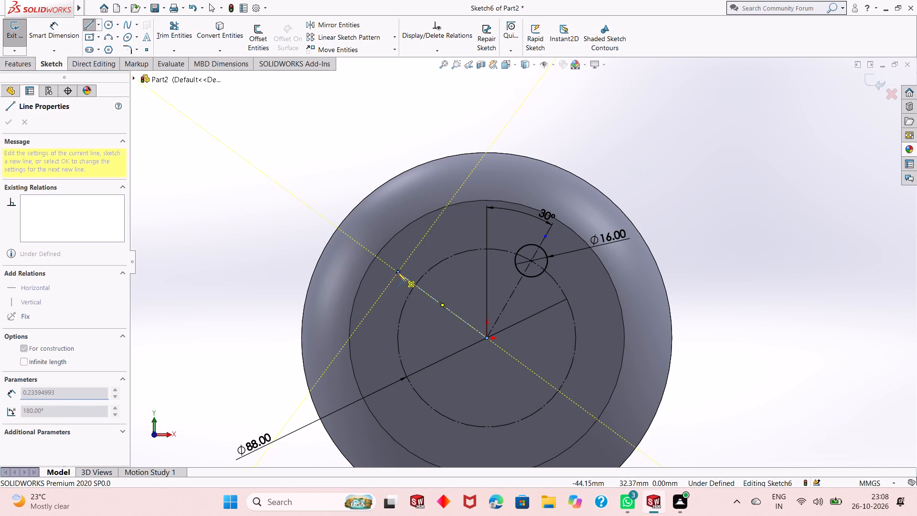
pyautogui.rightClick(397, 272)
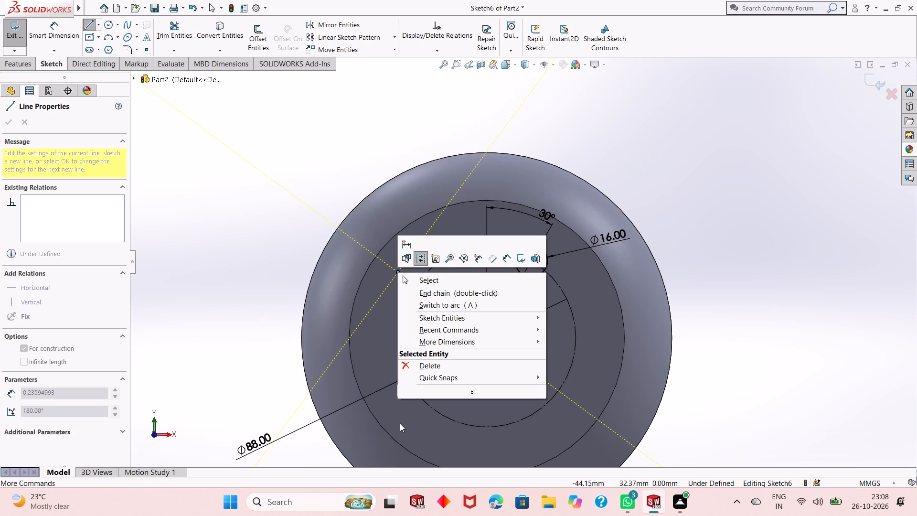
pyautogui.press('1')
pyautogui.press('Escape')
pyautogui.press('Escape')
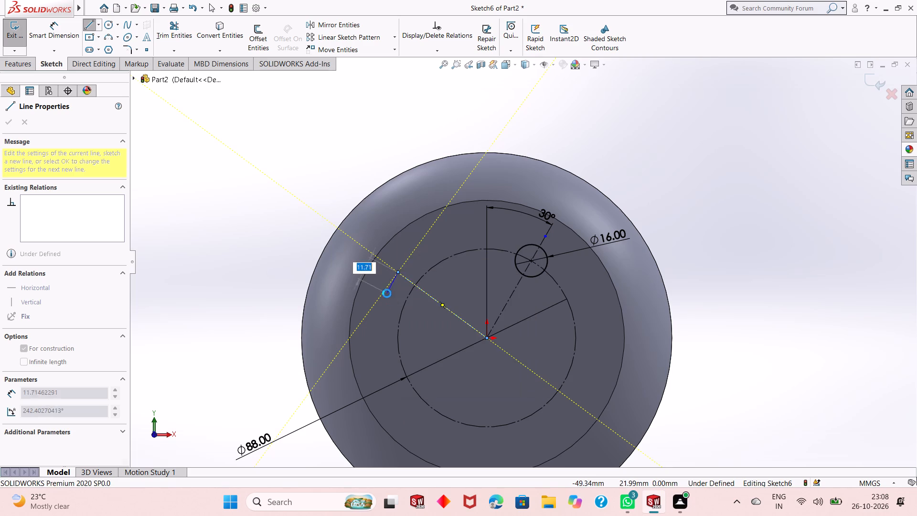
pyautogui.press('Escape')
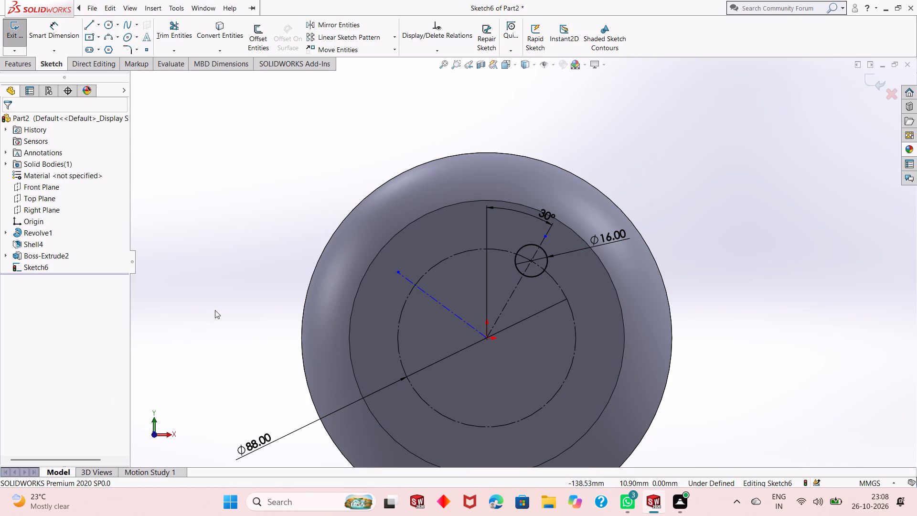
pyautogui.press('Escape')
pyautogui.press('Escape')
# Dimension the angle between the new slanted centerline and the vertical through the origin as 30 degrees.
pyautogui.click(71, 34)
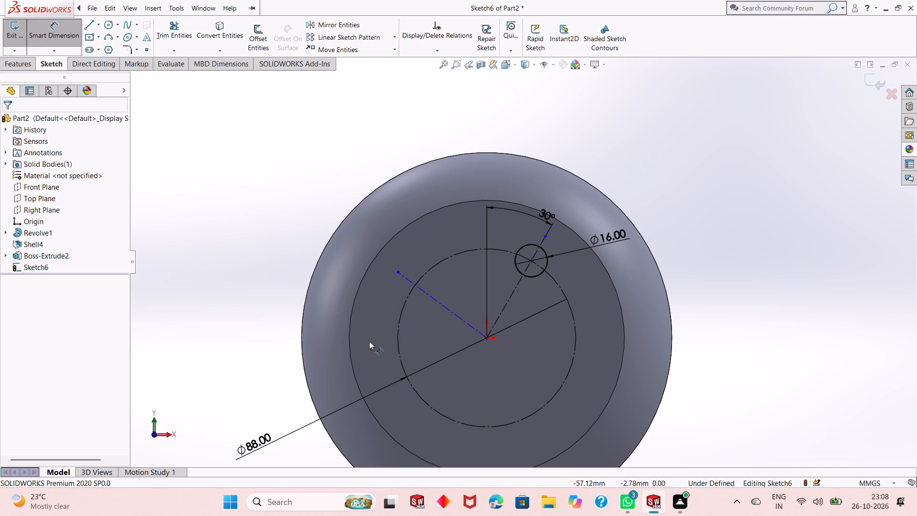
pyautogui.click(440, 306)
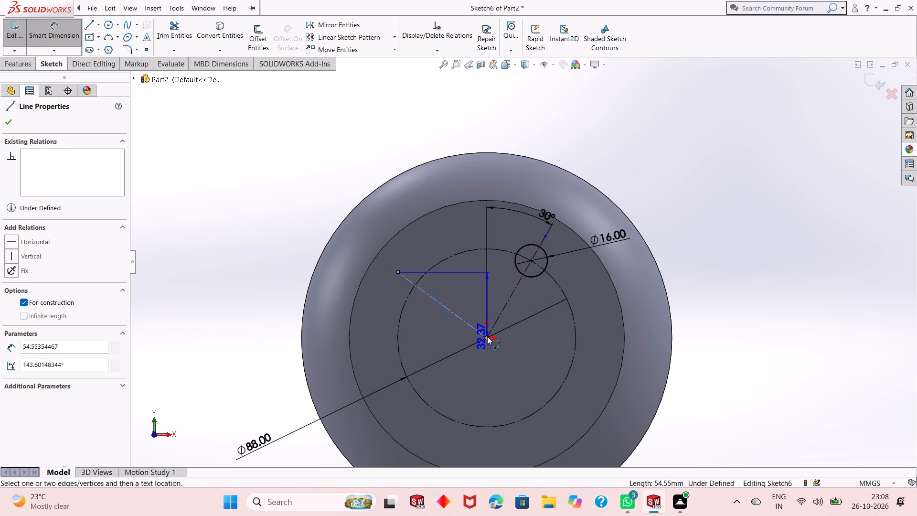
pyautogui.click(487, 336)
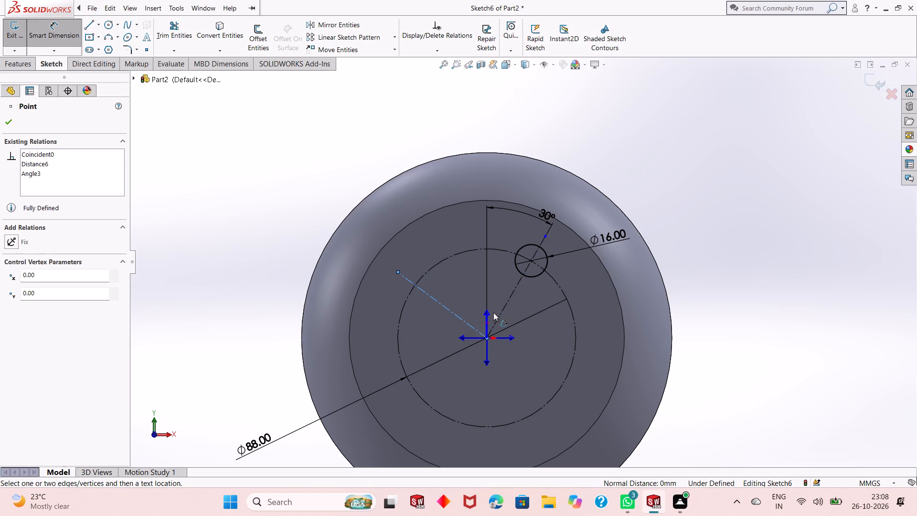
pyautogui.click(488, 312)
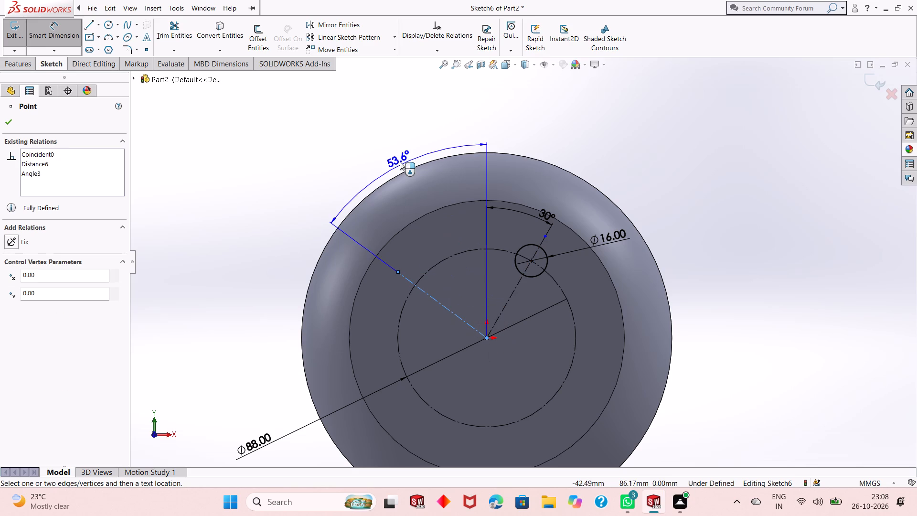
pyautogui.click(400, 161)
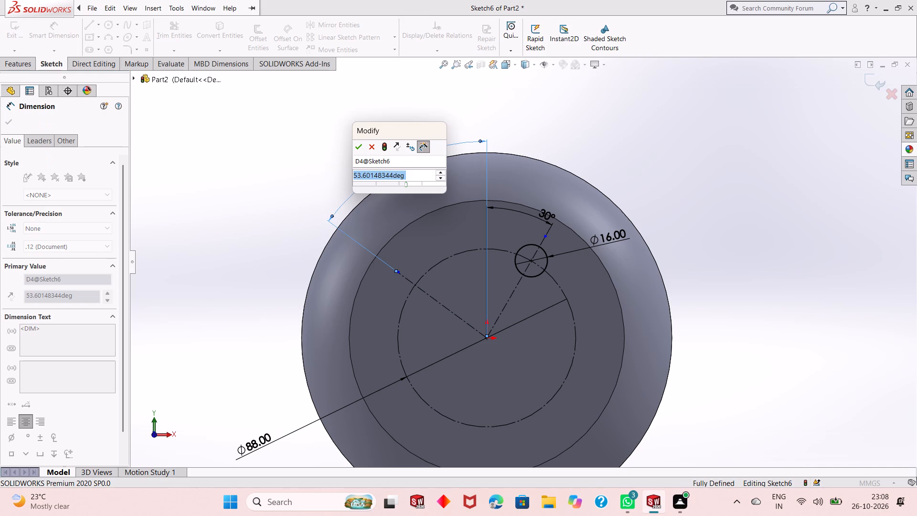
pyautogui.write('30')
pyautogui.press('Return')
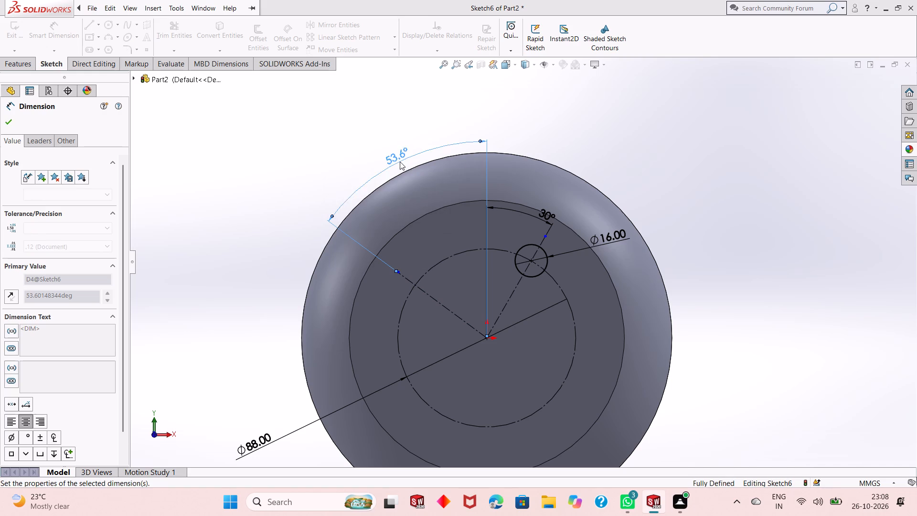
pyautogui.press('Escape')
pyautogui.press('Escape')
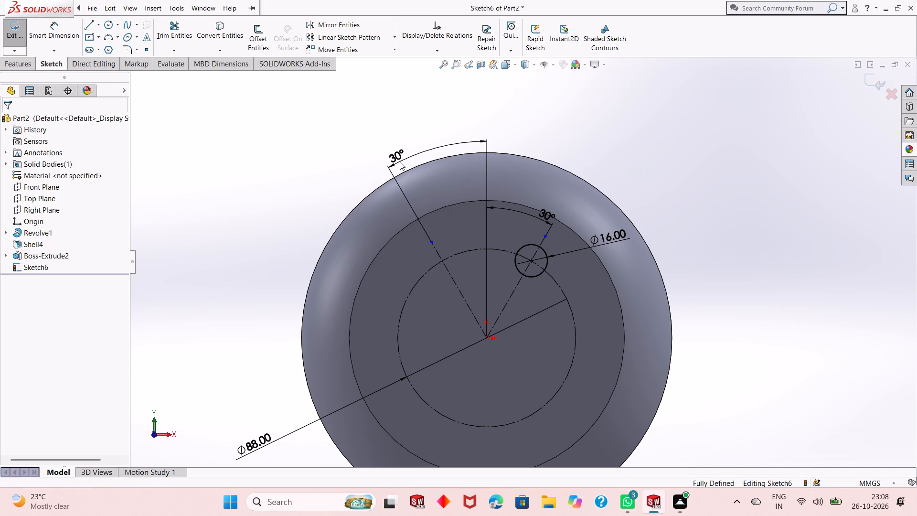
# Sketch a second circle centred where the new 30-degree centerline crosses the 88 mm construction circle.
pyautogui.scroll(-2, 437, 272)
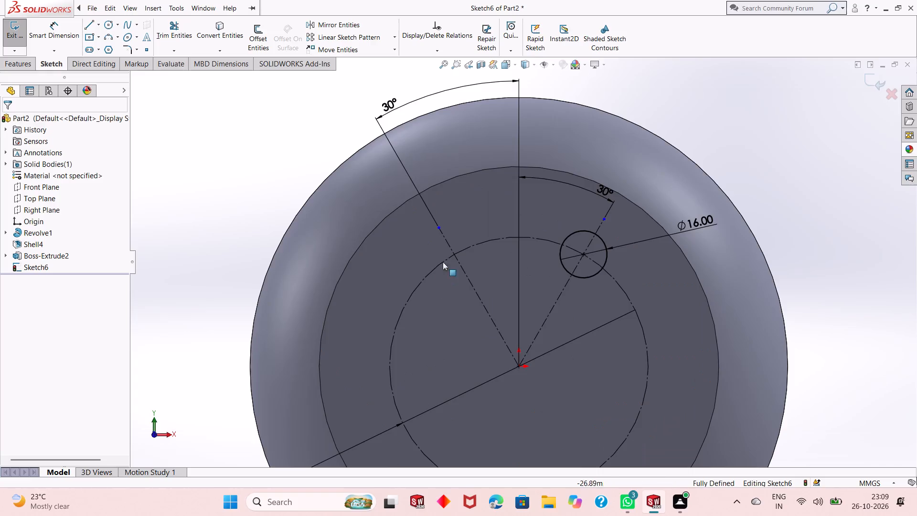
pyautogui.click(107, 28)
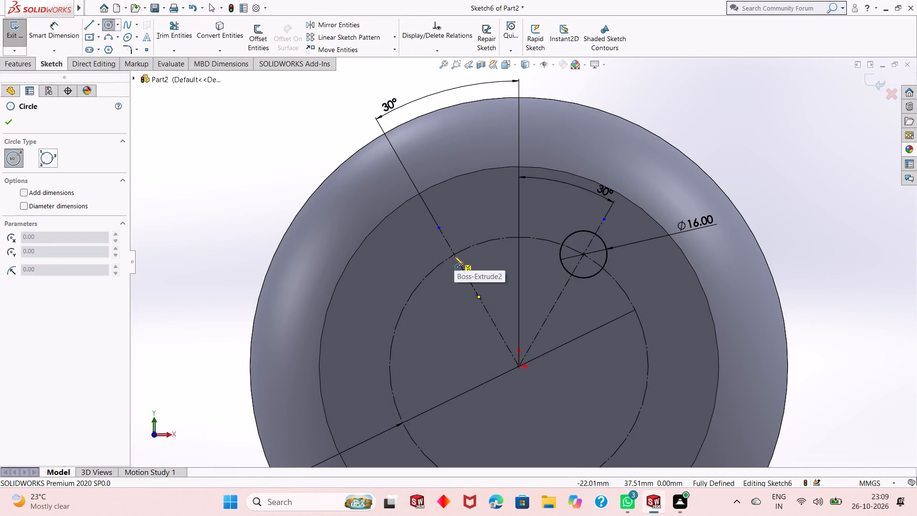
pyautogui.click(455, 257)
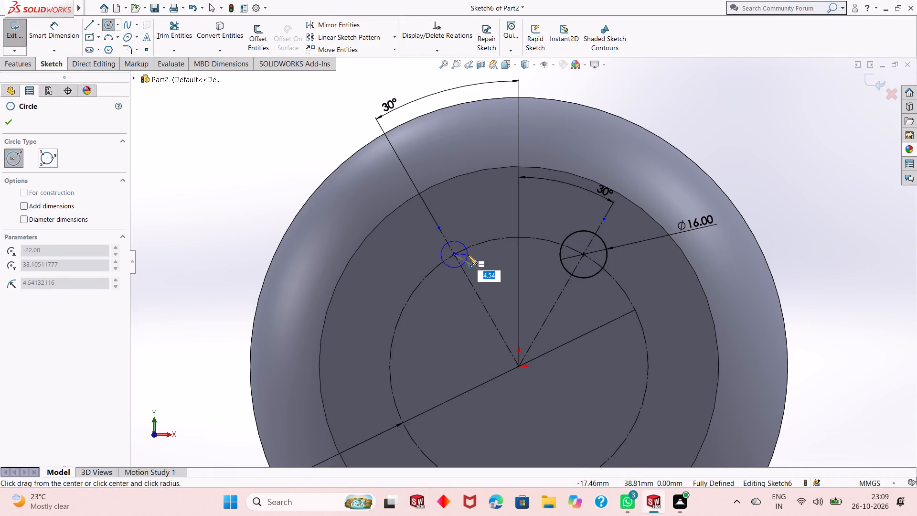
pyautogui.click(469, 231)
pyautogui.press('Escape')
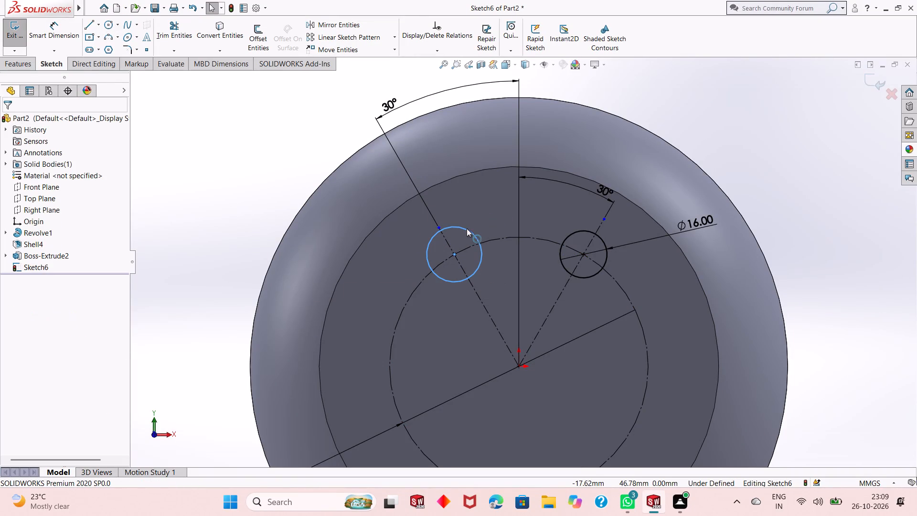
pyautogui.press('Escape')
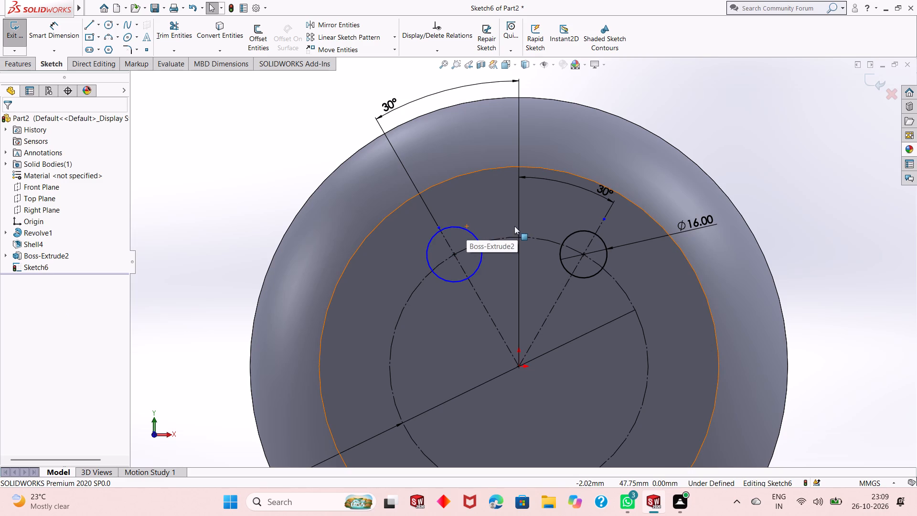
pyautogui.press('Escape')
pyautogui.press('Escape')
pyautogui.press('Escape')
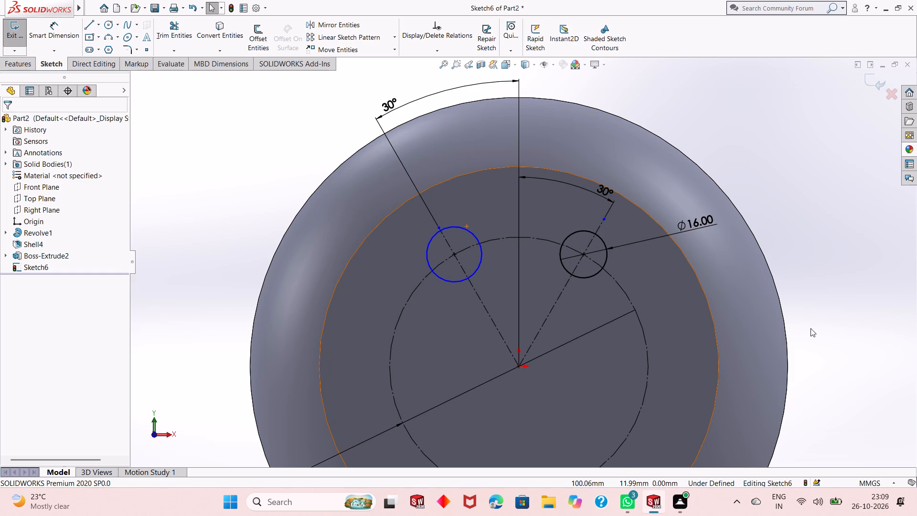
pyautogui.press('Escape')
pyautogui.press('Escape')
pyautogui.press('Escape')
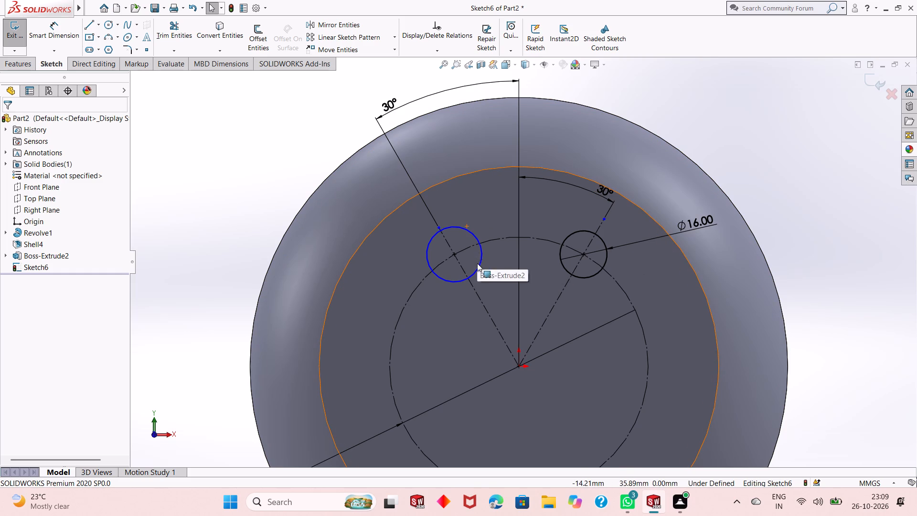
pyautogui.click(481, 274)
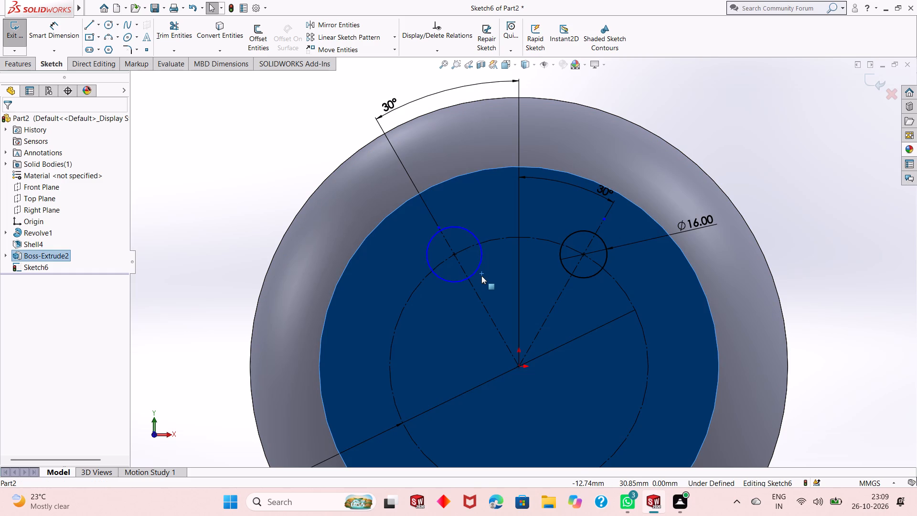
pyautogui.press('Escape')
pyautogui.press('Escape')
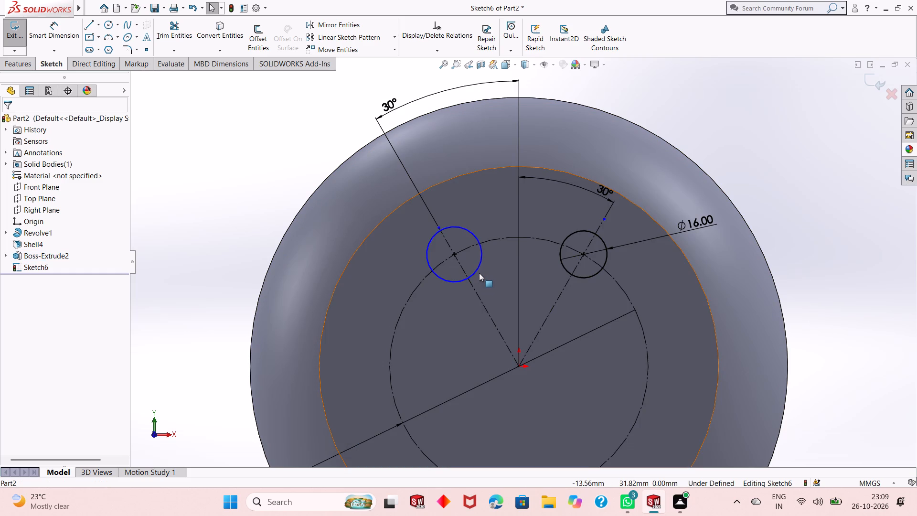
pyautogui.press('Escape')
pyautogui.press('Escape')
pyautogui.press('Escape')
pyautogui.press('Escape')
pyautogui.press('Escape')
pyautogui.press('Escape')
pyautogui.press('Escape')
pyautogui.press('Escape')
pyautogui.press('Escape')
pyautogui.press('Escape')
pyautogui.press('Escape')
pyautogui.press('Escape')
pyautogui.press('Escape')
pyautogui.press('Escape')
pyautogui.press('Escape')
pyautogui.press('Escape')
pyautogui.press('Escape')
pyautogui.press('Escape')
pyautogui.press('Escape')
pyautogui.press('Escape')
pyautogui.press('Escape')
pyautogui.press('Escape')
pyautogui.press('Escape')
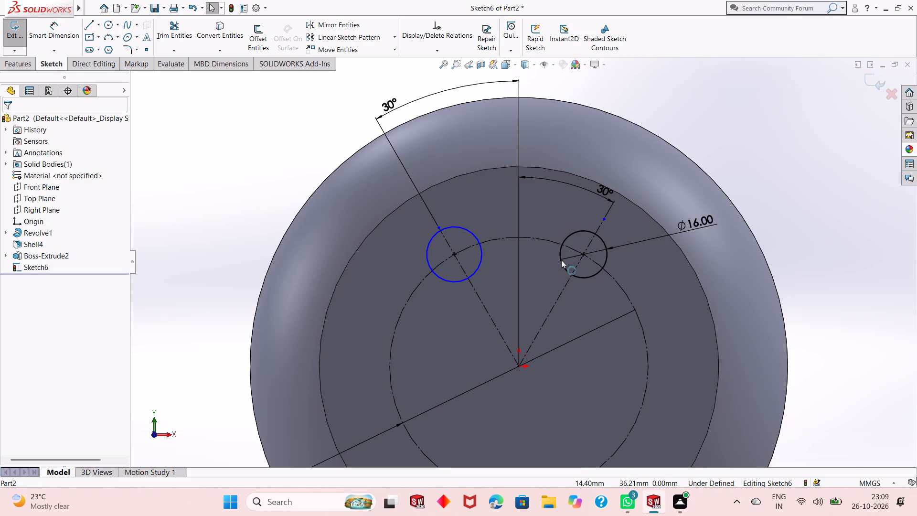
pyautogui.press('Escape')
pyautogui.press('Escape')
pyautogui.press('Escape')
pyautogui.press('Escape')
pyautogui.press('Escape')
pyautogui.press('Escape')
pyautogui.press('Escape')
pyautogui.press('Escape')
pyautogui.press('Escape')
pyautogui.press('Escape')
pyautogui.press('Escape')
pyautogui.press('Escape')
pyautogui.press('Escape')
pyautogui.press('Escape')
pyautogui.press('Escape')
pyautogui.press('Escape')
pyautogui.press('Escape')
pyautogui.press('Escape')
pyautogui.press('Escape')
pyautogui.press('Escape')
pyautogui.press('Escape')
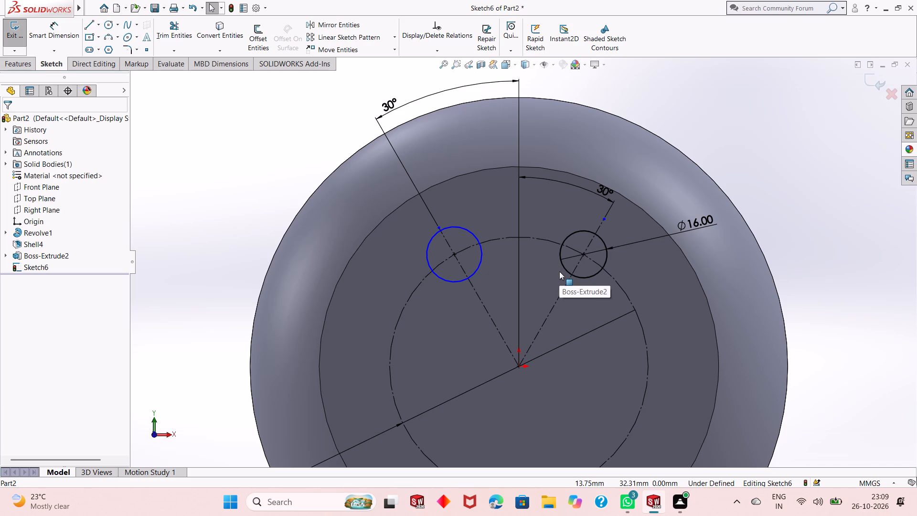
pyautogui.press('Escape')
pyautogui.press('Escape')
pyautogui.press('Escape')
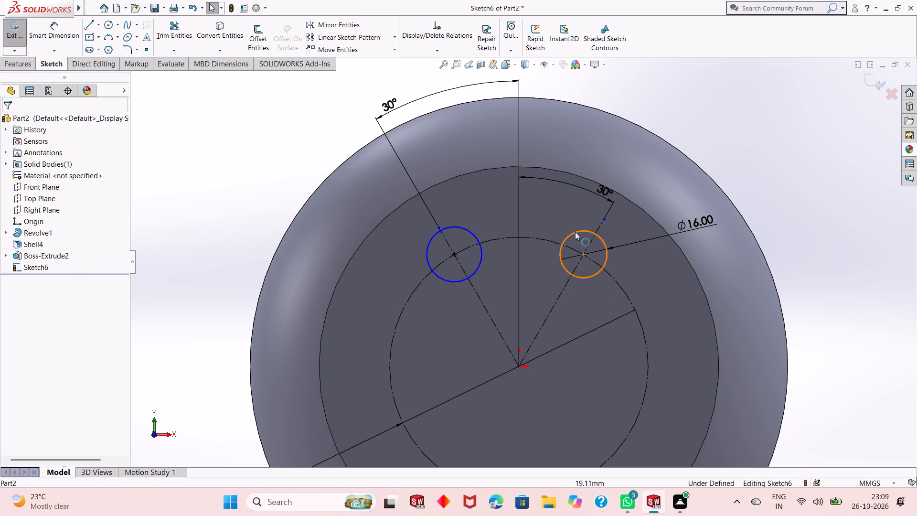
# Add an Equal relation between the 16 mm circle and the second circle on the construction circle.
pyautogui.click(575, 232)
pyautogui.keyDown('ctrl'); pyautogui.click(478, 273); pyautogui.keyUp('ctrl')
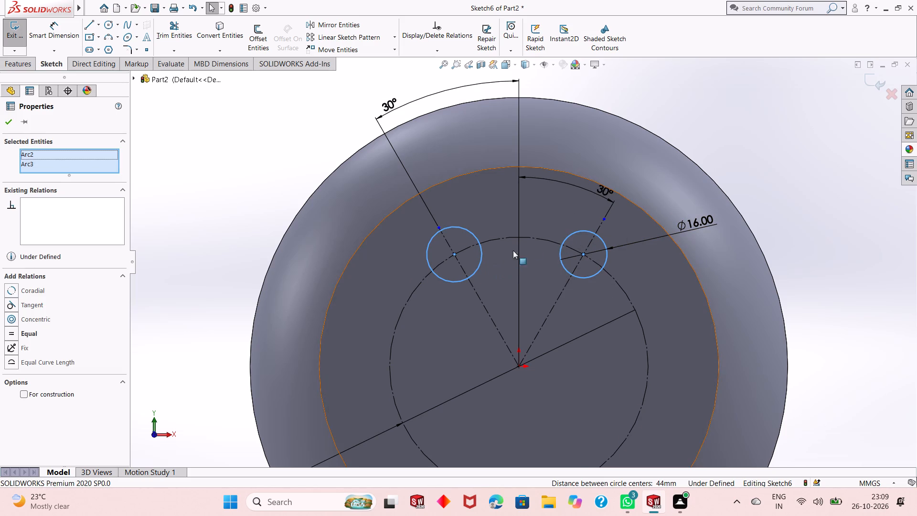
pyautogui.click(549, 228)
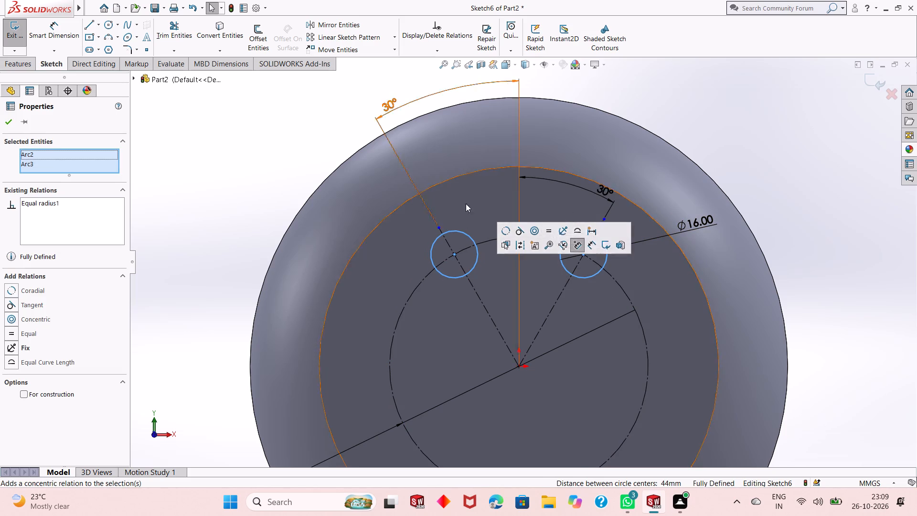
pyautogui.click(0, 123)
pyautogui.click(8, 131)
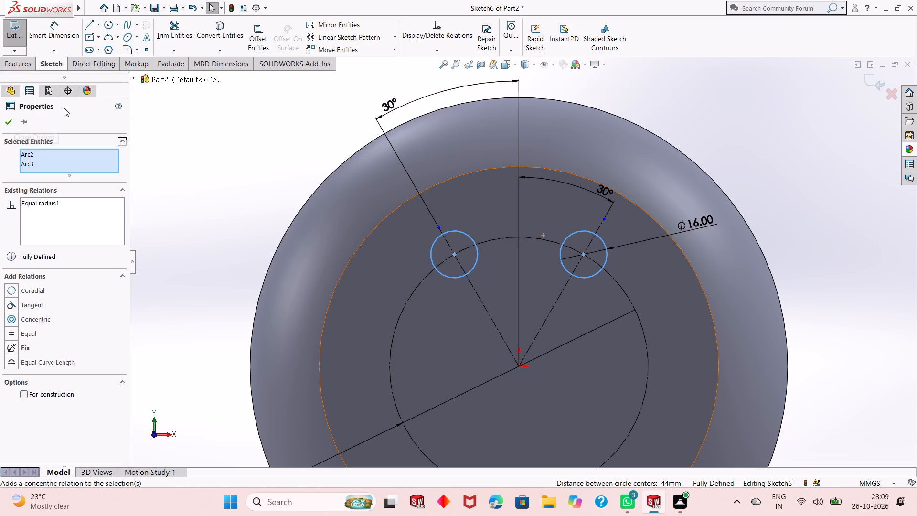
pyautogui.press('Escape')
pyautogui.press('Escape')
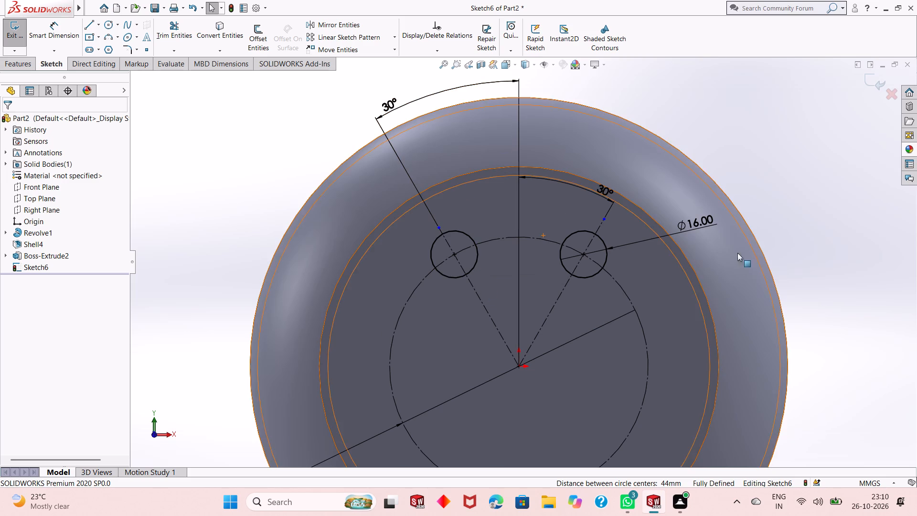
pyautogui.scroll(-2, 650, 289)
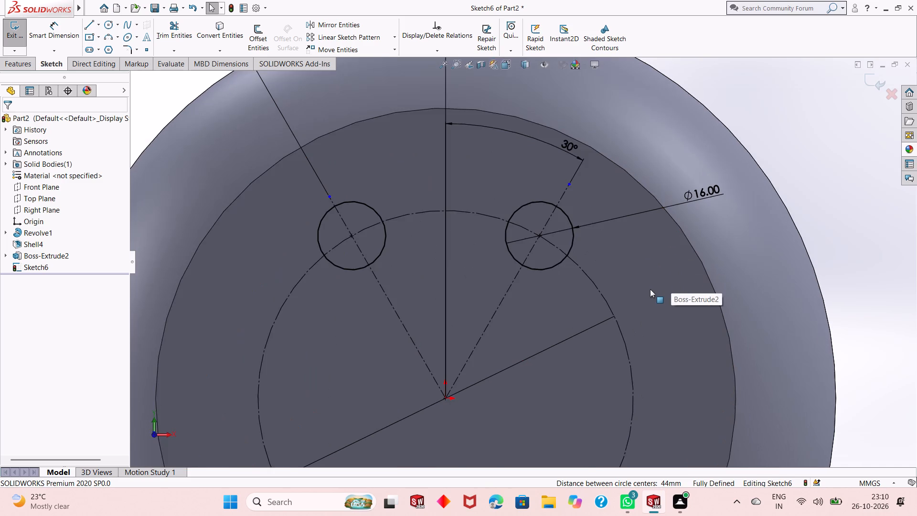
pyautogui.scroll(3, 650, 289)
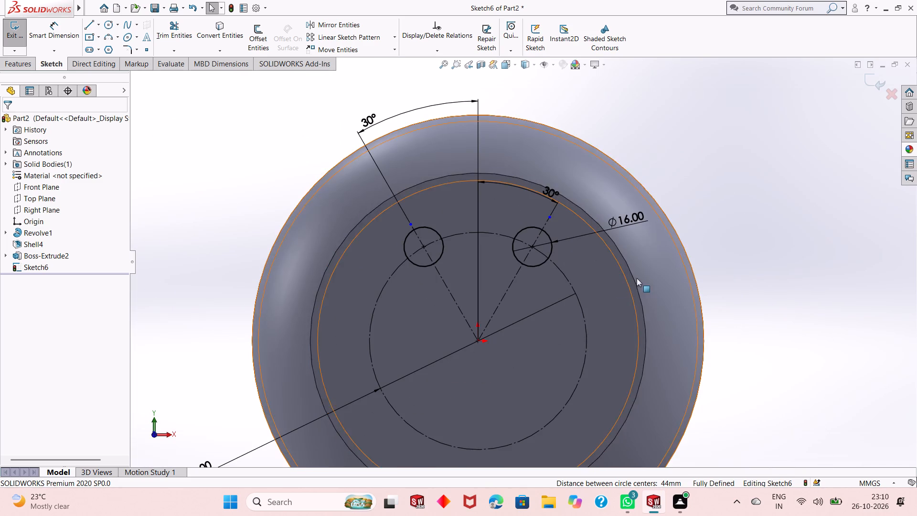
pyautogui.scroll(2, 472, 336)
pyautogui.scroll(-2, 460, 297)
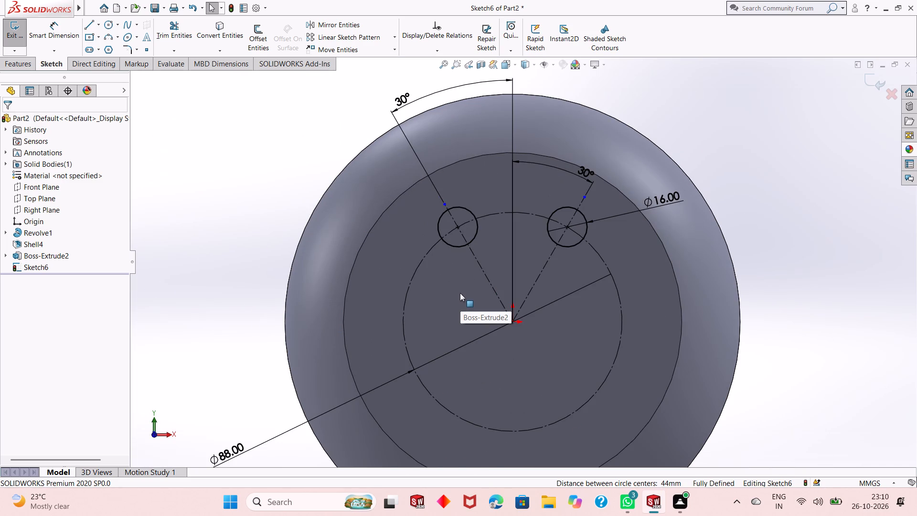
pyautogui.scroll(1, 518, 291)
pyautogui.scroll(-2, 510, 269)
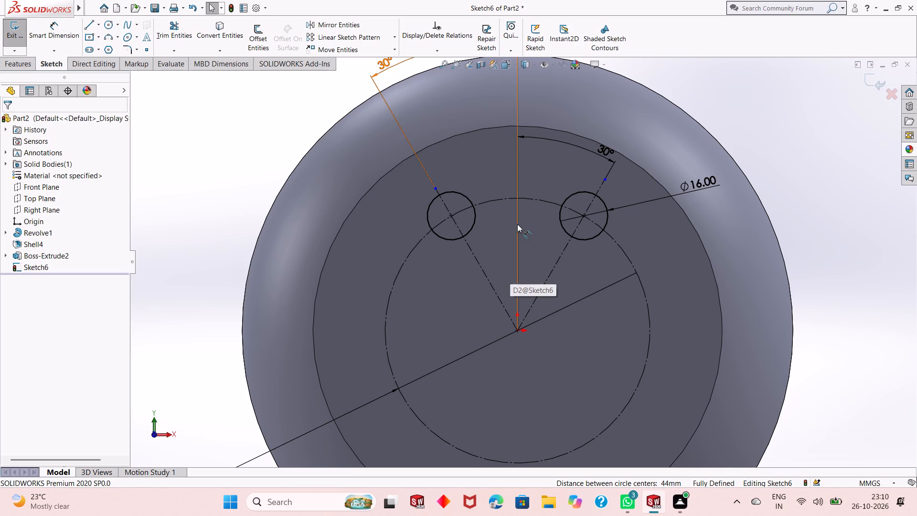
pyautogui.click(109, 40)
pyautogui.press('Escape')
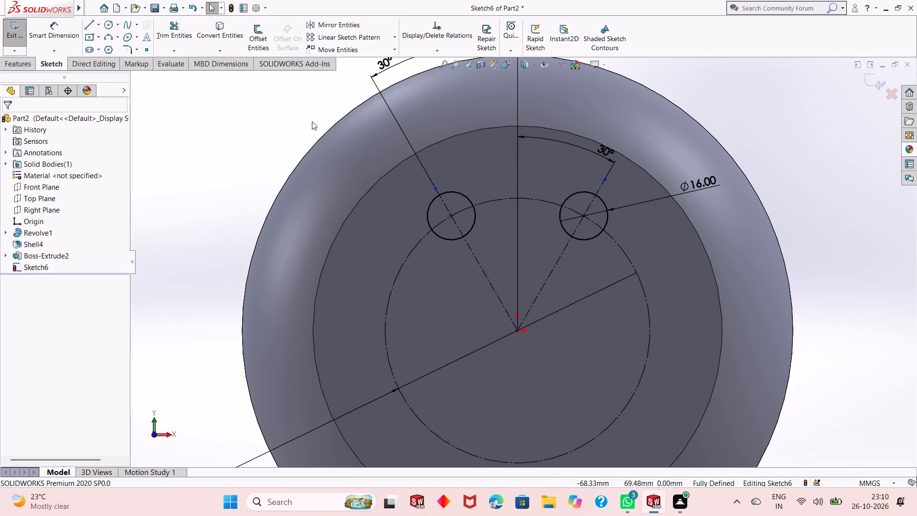
# Offset the 88 mm construction circle outward by 8 mm, with chain selection and bi-directional offset turned off.
pyautogui.click(247, 43)
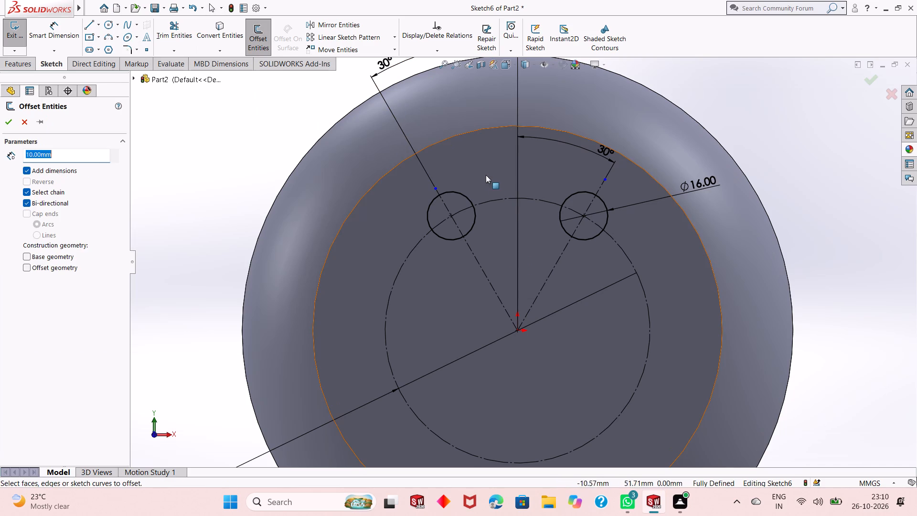
pyautogui.click(494, 199)
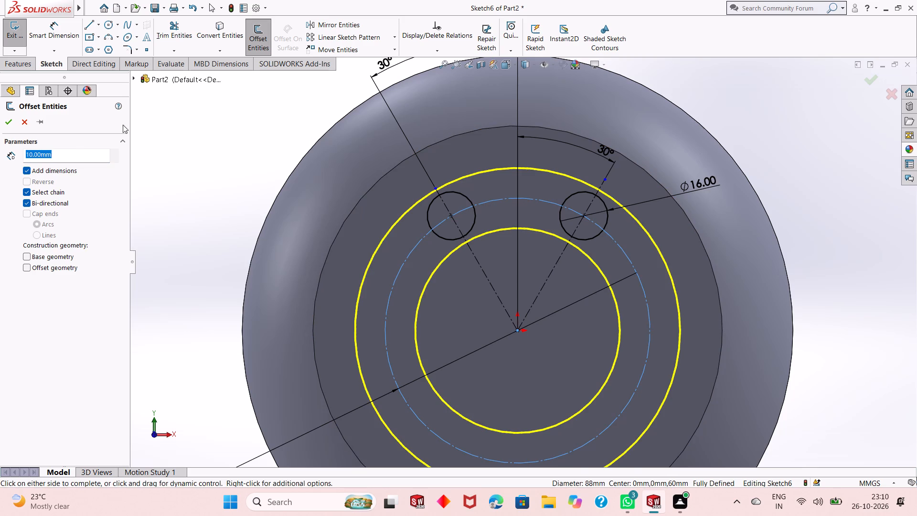
pyautogui.click(47, 203)
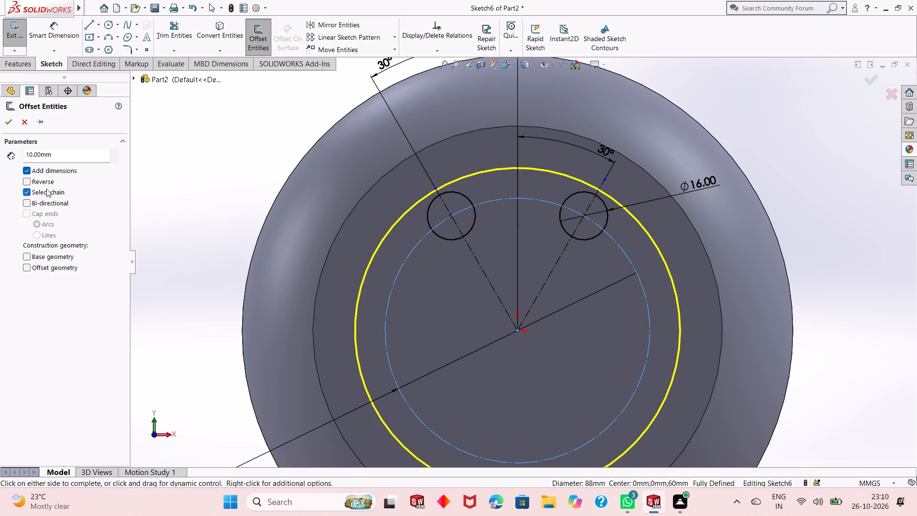
pyautogui.click(46, 189)
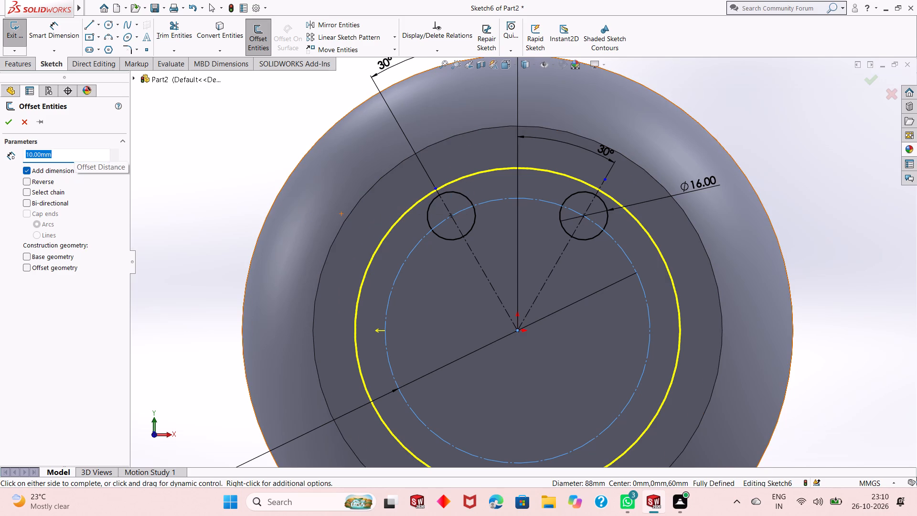
pyautogui.press('8')
pyautogui.press('Return')
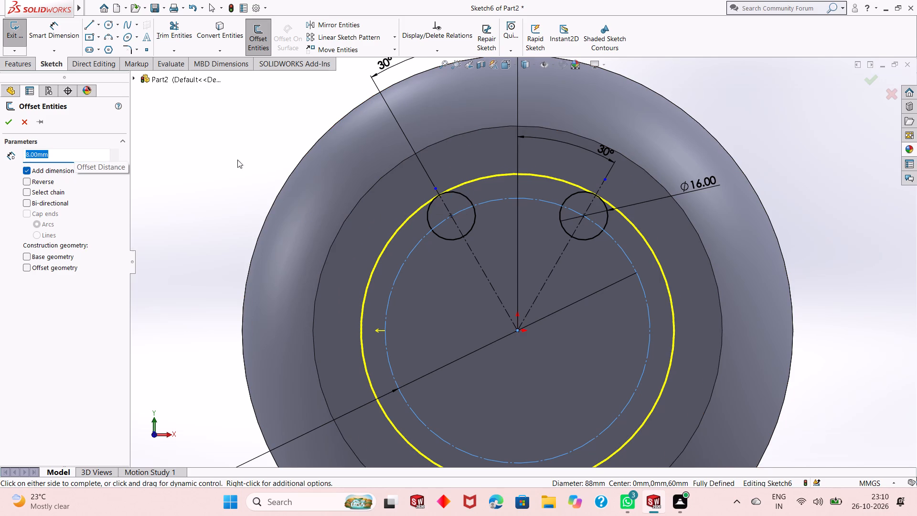
pyautogui.scroll(-6, 488, 205)
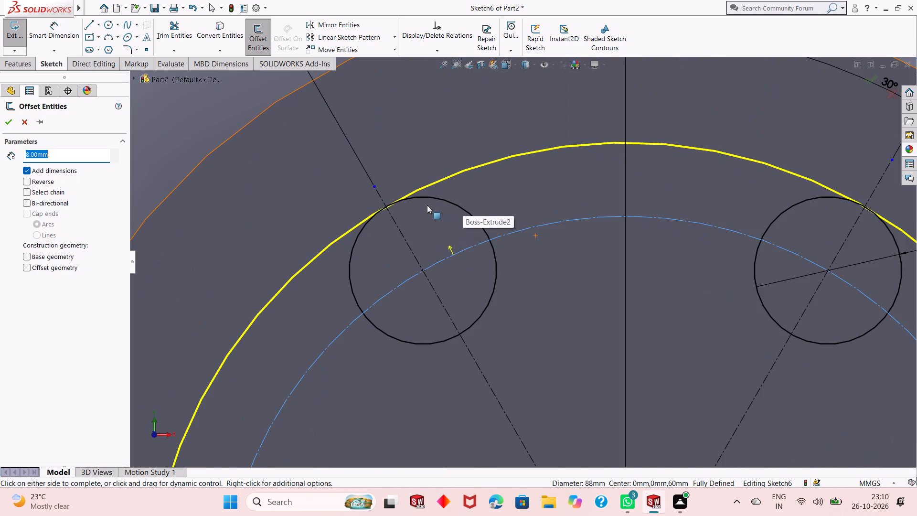
pyautogui.scroll(4, 420, 216)
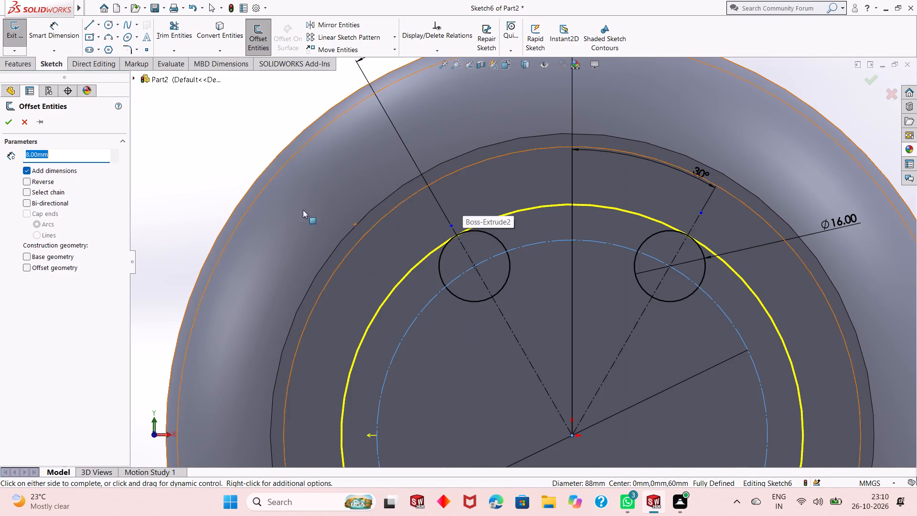
pyautogui.click(6, 127)
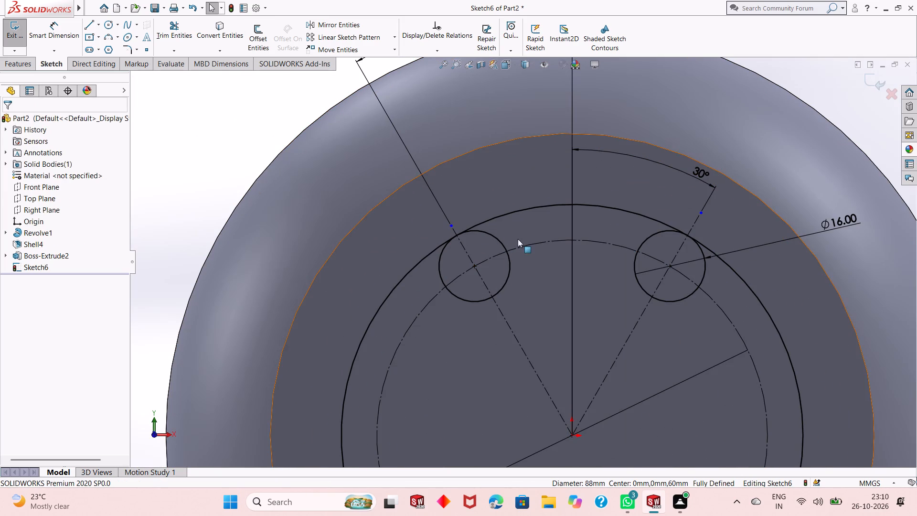
# Offset the 88 mm construction circle inward by 8 mm using the reverse direction.
pyautogui.click(531, 247)
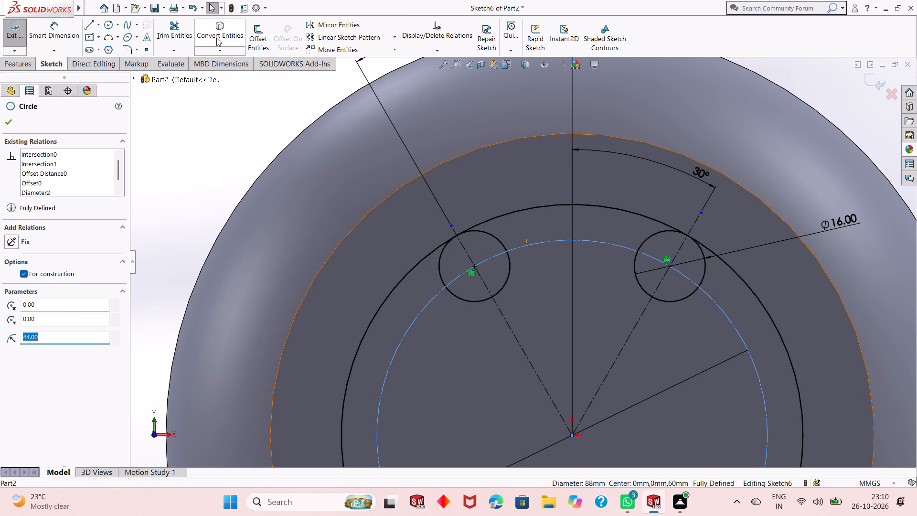
pyautogui.click(266, 39)
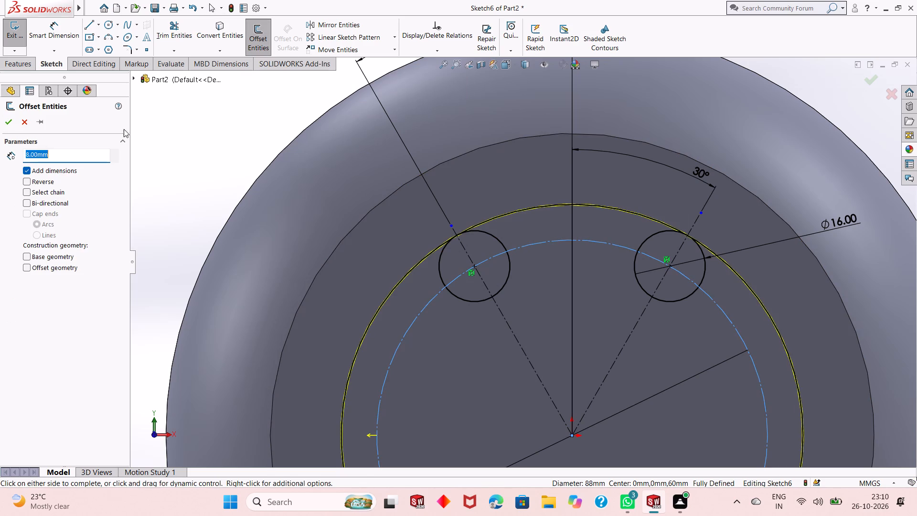
pyautogui.click(30, 184)
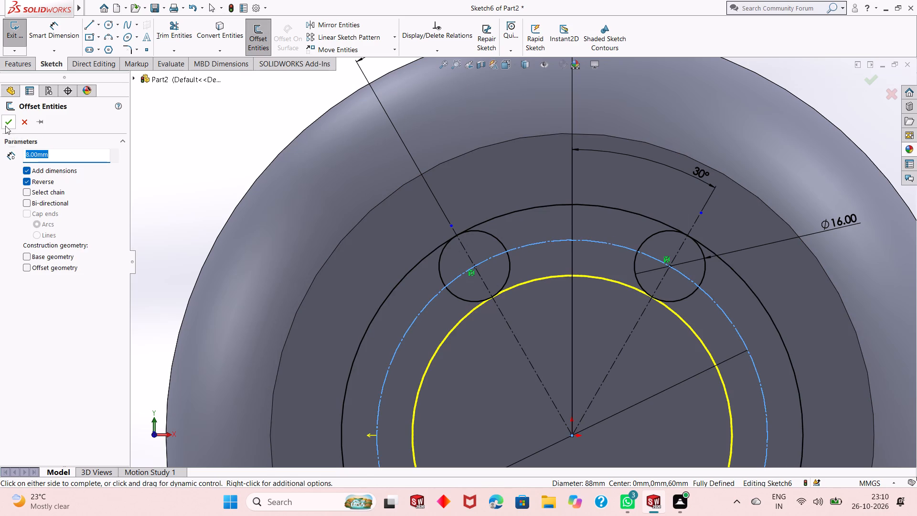
pyautogui.click(5, 125)
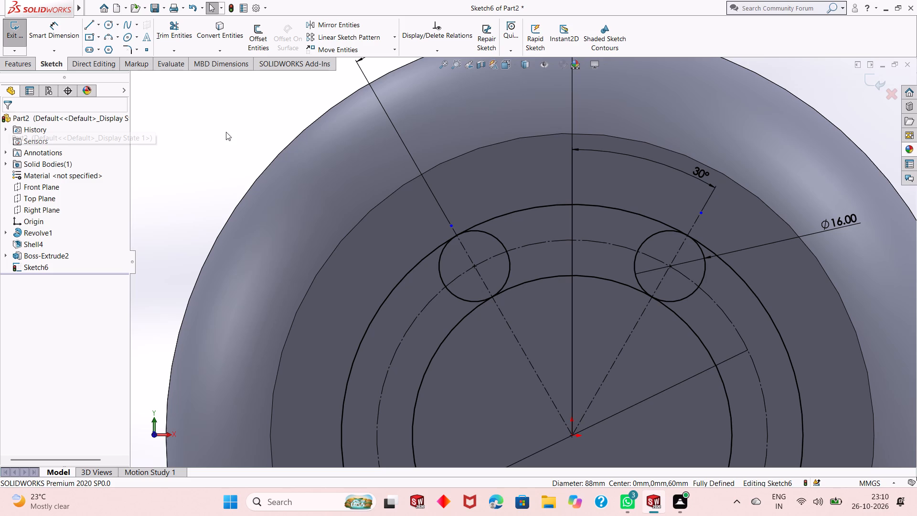
# Trim the two offset circles and the inner halves of both 16 mm circles to leave one closed curved slot above the origin.
pyautogui.scroll(2, 410, 247)
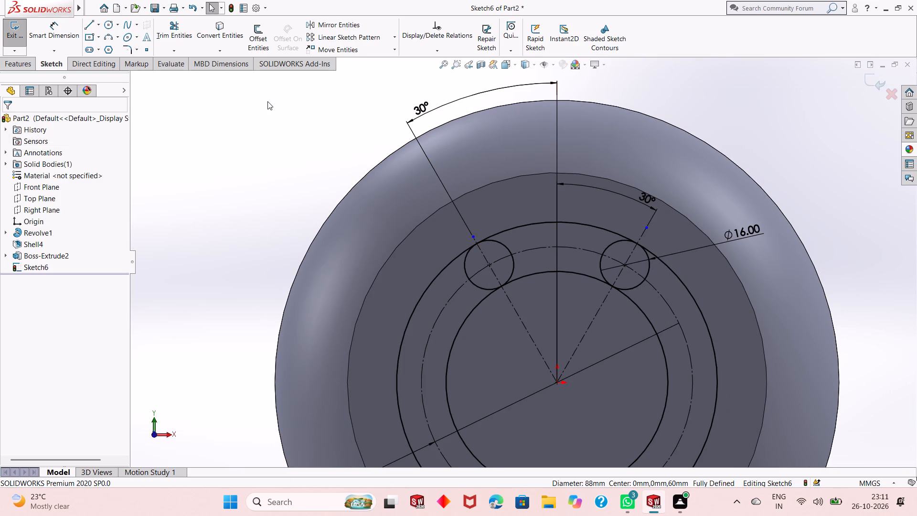
pyautogui.click(192, 37)
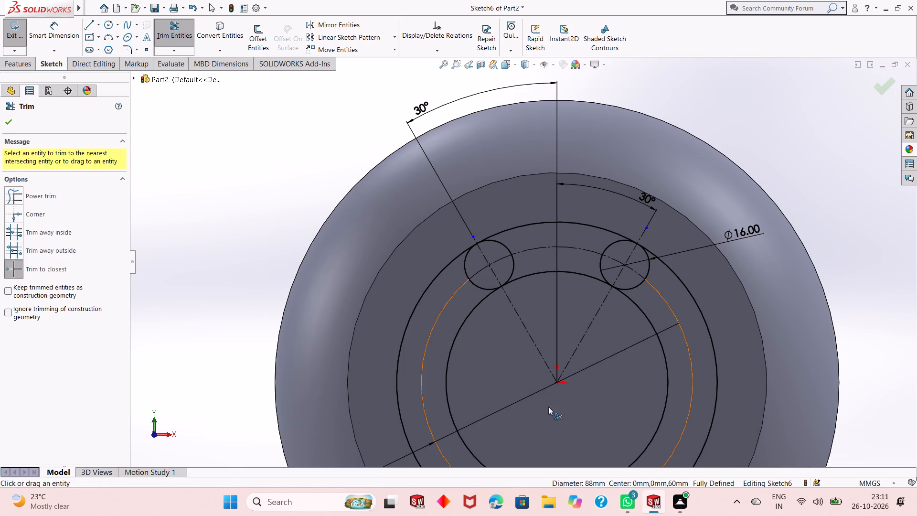
pyautogui.click(468, 317)
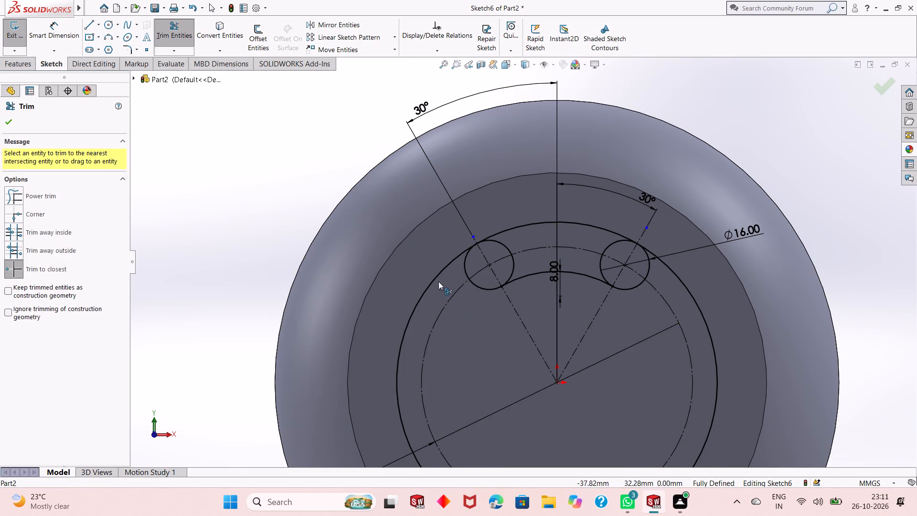
pyautogui.click(435, 278)
pyautogui.click(502, 246)
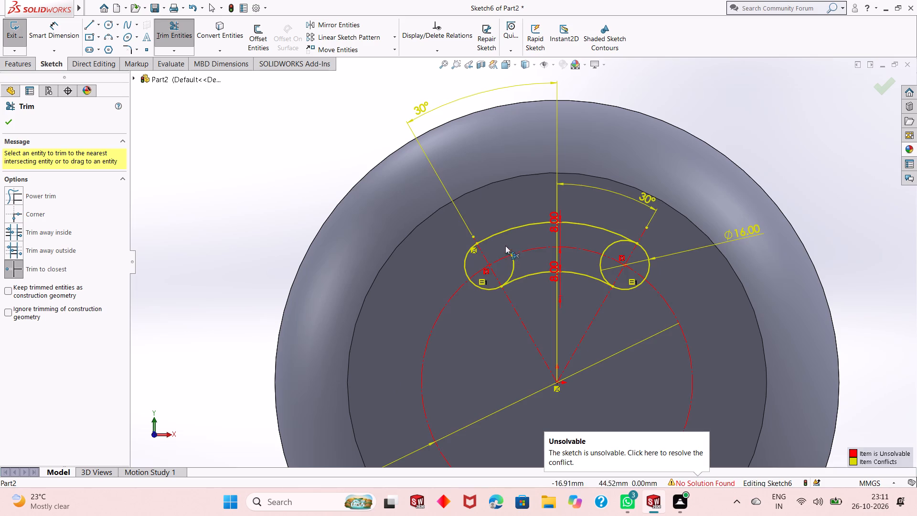
pyautogui.click(512, 260)
pyautogui.click(609, 245)
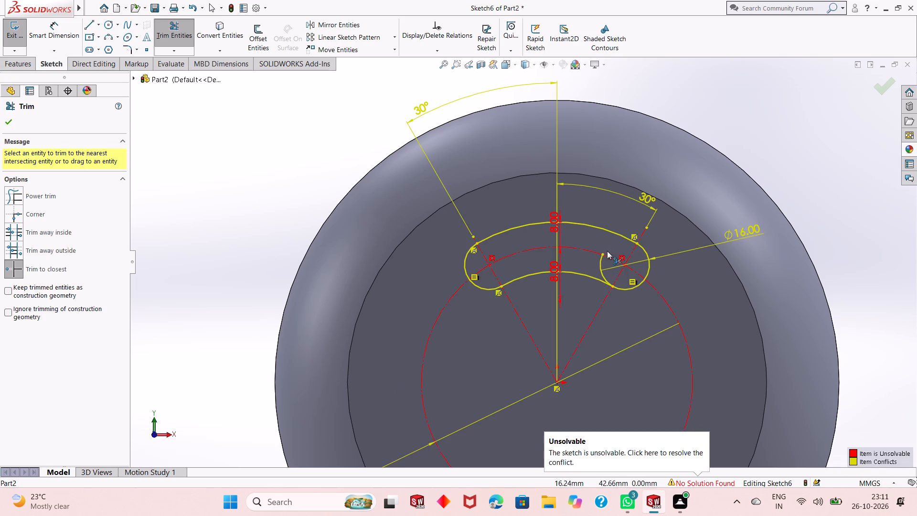
pyautogui.click(600, 260)
pyautogui.rightClick(786, 145)
pyautogui.click(800, 176)
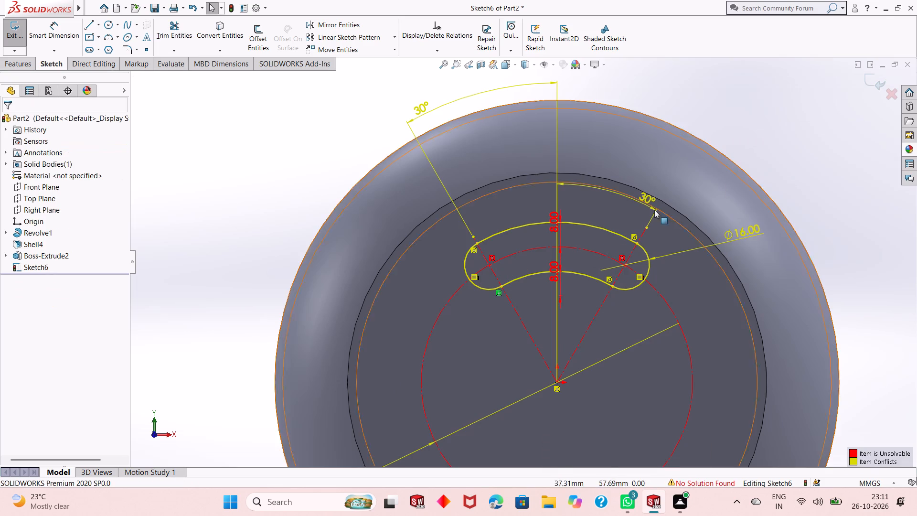
# Delete the two 8 mm offset dimensions on the curved slot.
pyautogui.rightClick(554, 222)
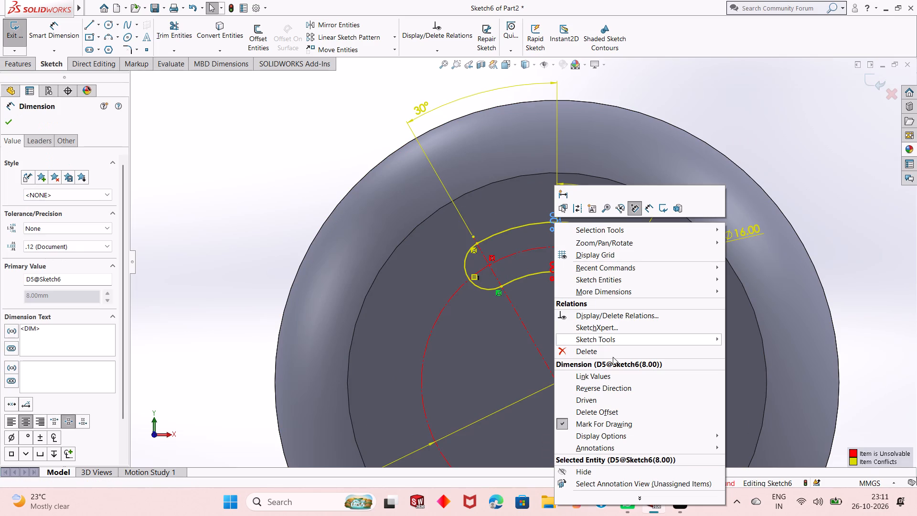
pyautogui.click(613, 352)
pyautogui.rightClick(553, 272)
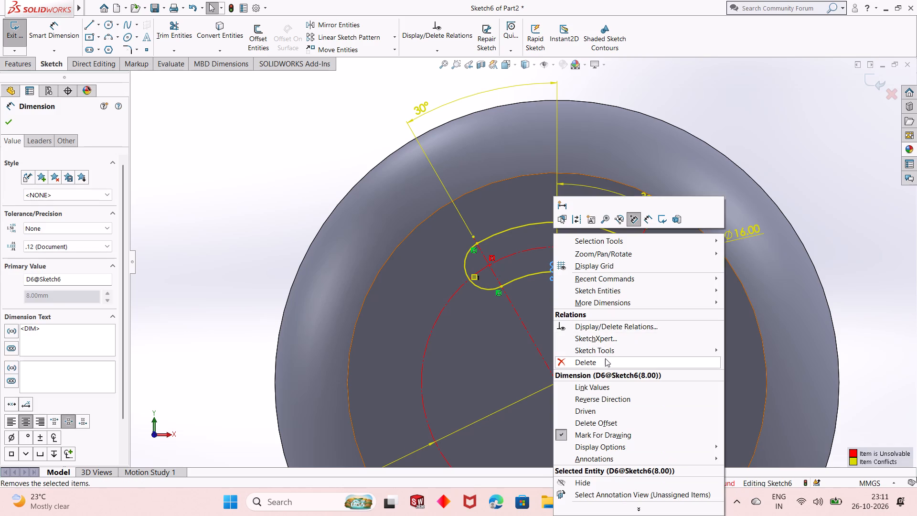
pyautogui.click(606, 360)
# Create a circular sketch pattern of the slot's four arcs about the origin, with 3 equally spaced instances over 360 degrees.
pyautogui.scroll(1, 583, 316)
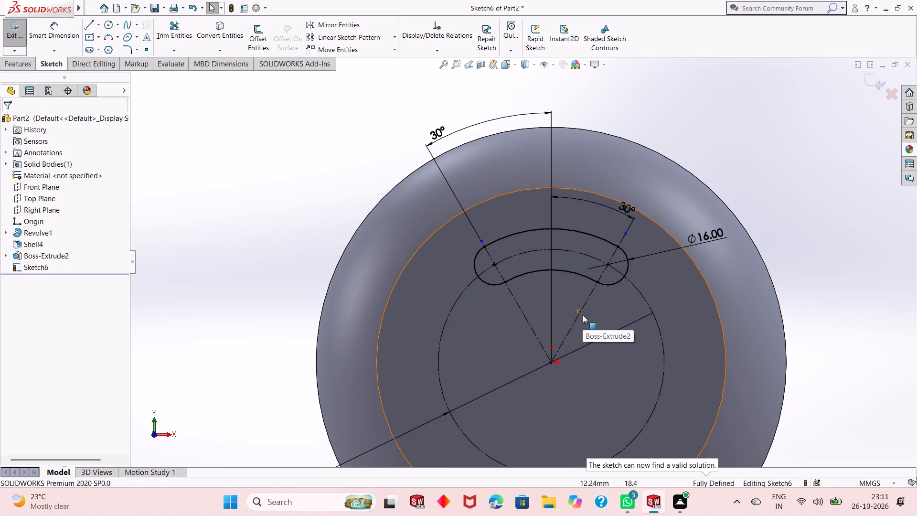
pyautogui.scroll(1, 583, 329)
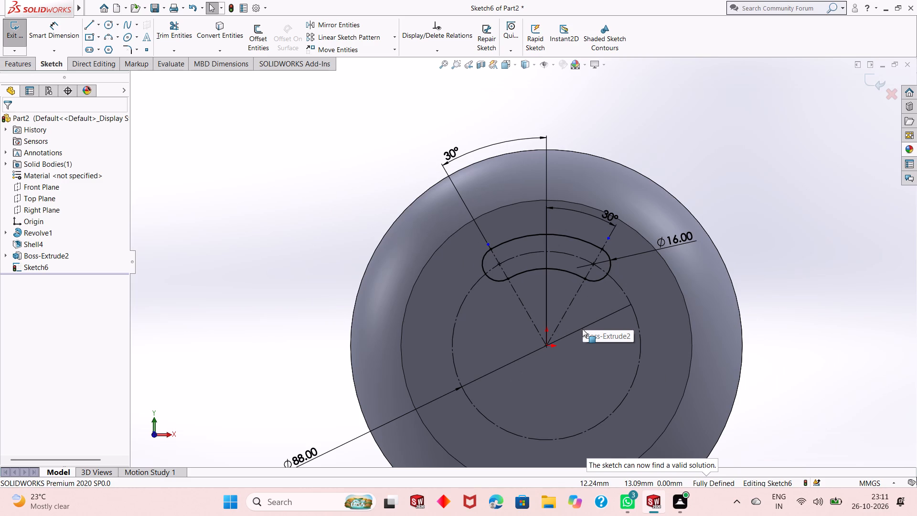
pyautogui.scroll(1, 596, 303)
pyautogui.click(564, 271)
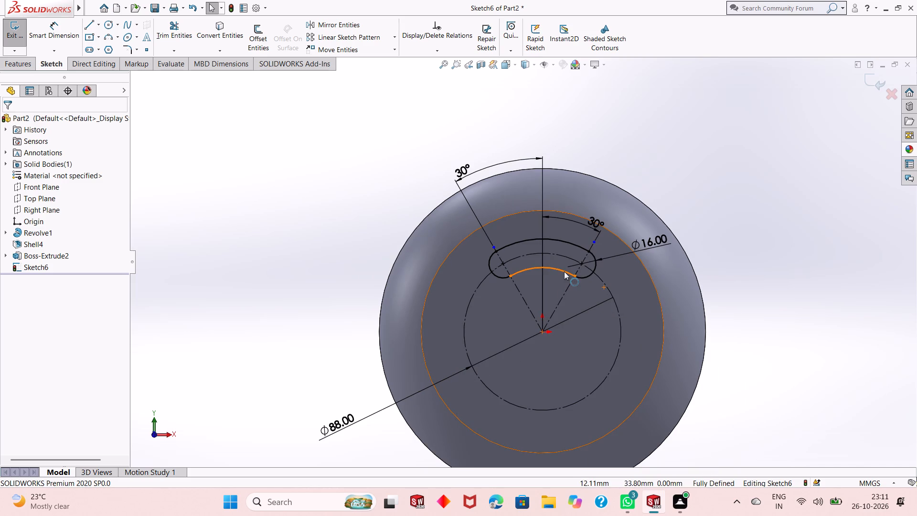
pyautogui.click(571, 245)
pyautogui.keyDown('ctrl'); pyautogui.scroll(-4, 559, 258); pyautogui.keyUp('ctrl')
pyautogui.keyDown('ctrl'); pyautogui.click(555, 281); pyautogui.keyUp('ctrl')
pyautogui.keyDown('ctrl'); pyautogui.click(602, 302); pyautogui.keyUp('ctrl')
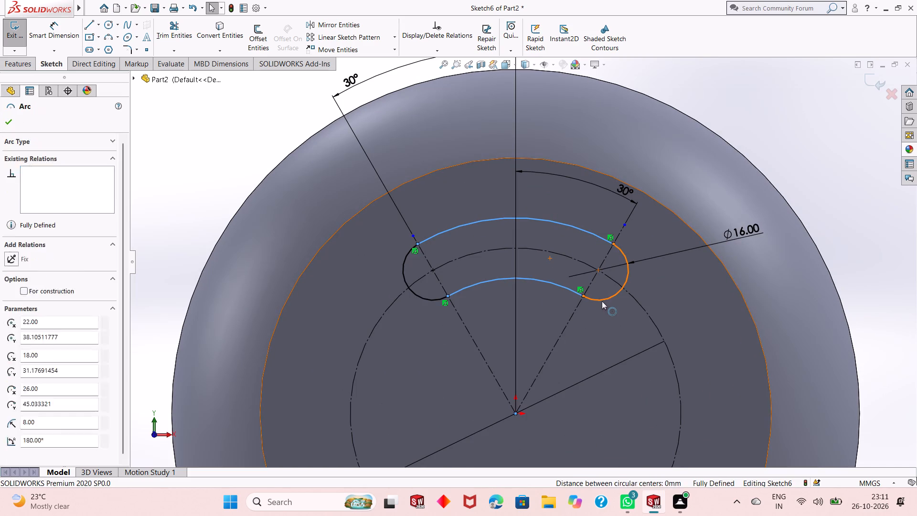
pyautogui.keyDown('ctrl'); pyautogui.click(402, 273); pyautogui.keyUp('ctrl')
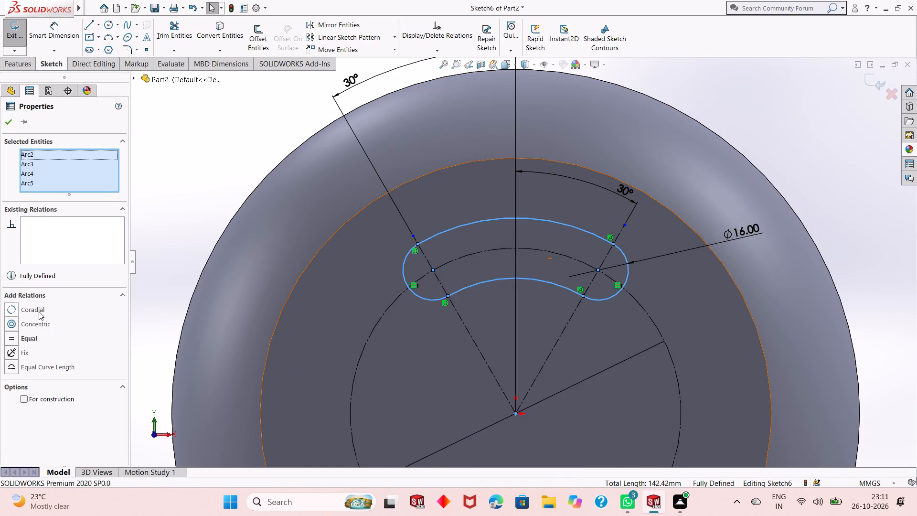
pyautogui.click(391, 41)
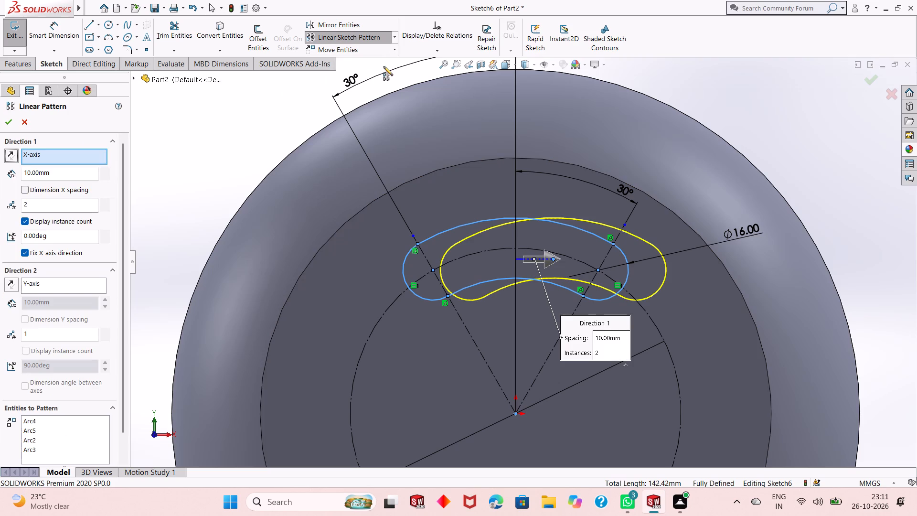
pyautogui.click(396, 38)
pyautogui.click(395, 65)
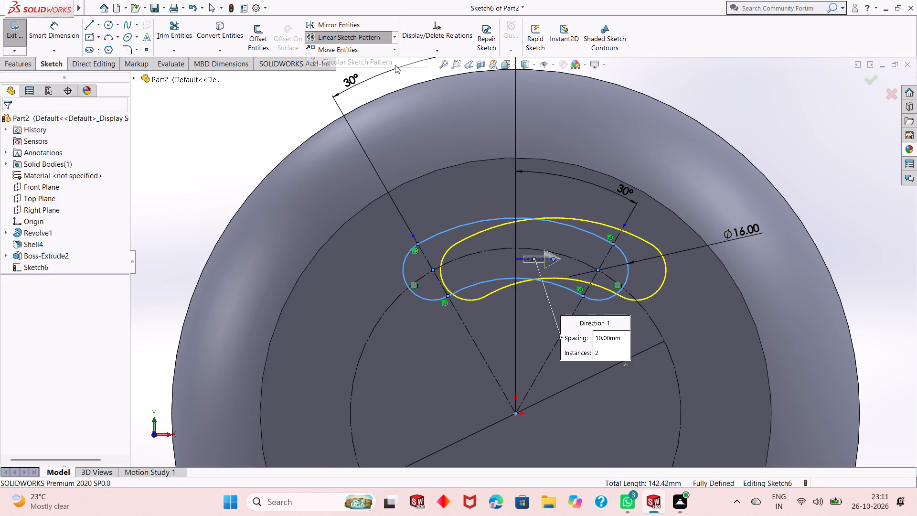
pyautogui.scroll(2, 420, 236)
pyautogui.scroll(2, 457, 344)
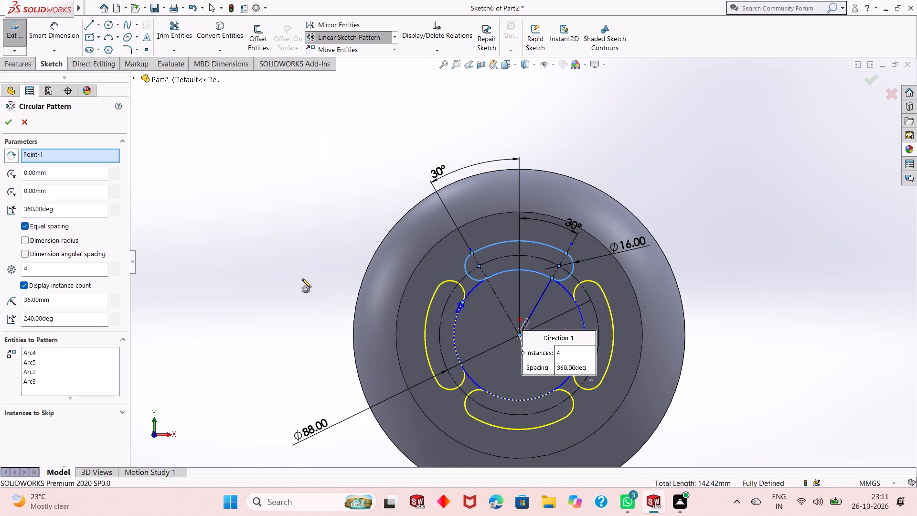
pyautogui.doubleClick(39, 265)
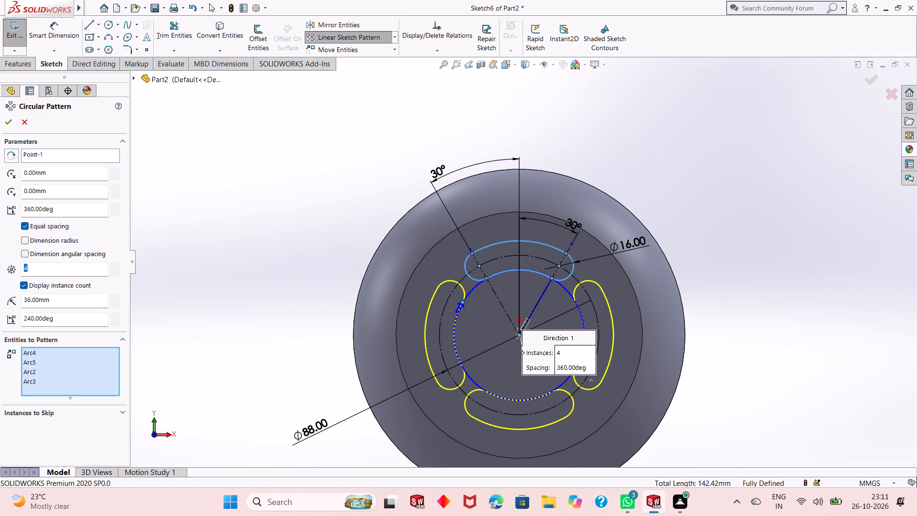
pyautogui.press('3')
pyautogui.press('Return')
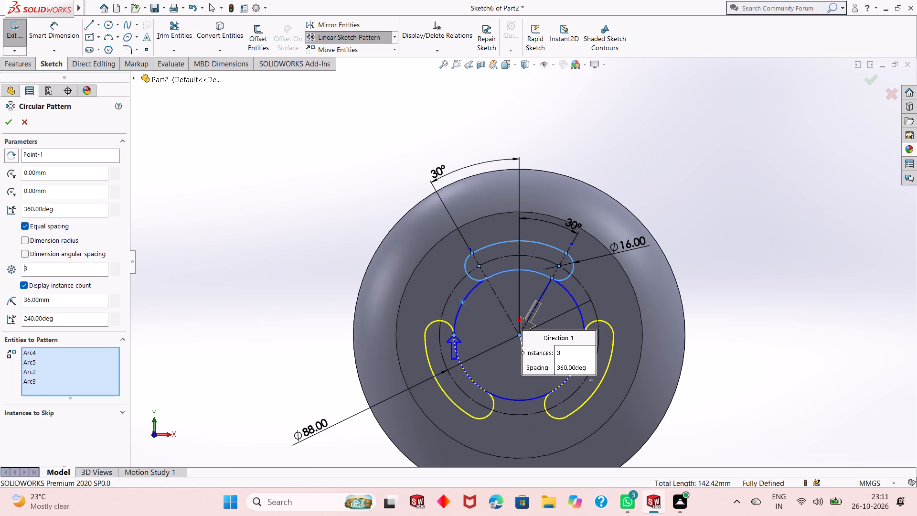
pyautogui.click(9, 122)
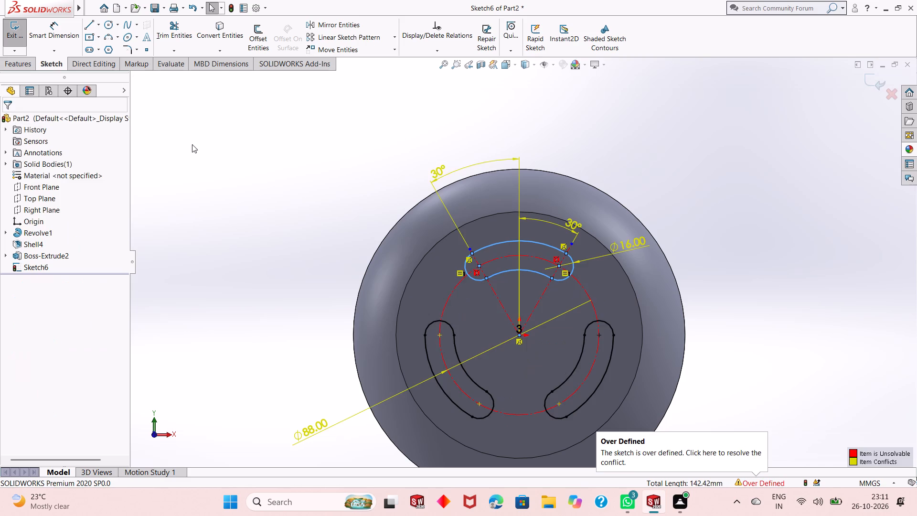
# Delete the conflicting relation tying the upper slot's right-end centre to the construction circle and the 30-degree centerline.
pyautogui.scroll(1, 534, 327)
pyautogui.scroll(-1, 533, 271)
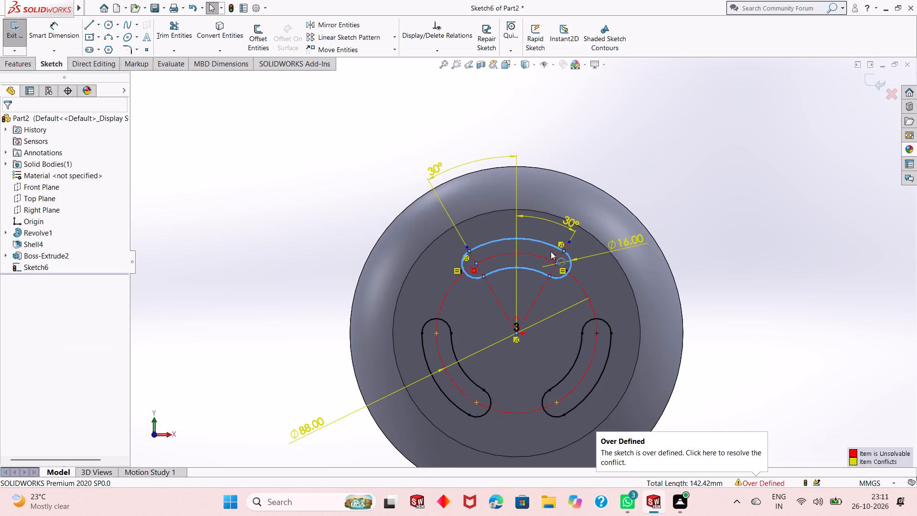
pyautogui.rightClick(553, 255)
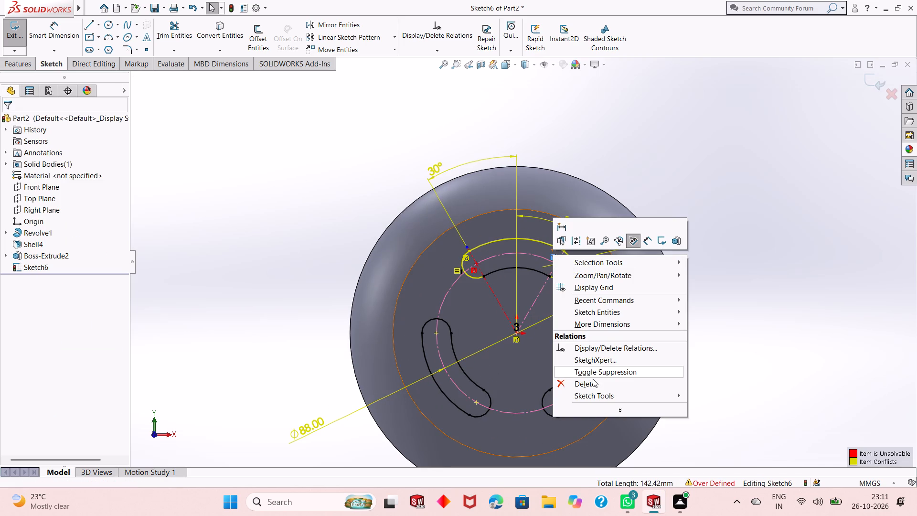
pyautogui.click(593, 380)
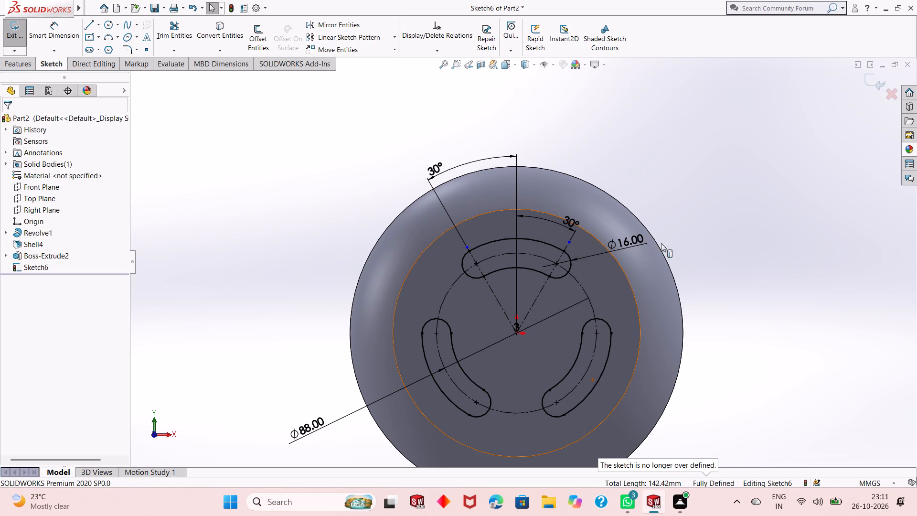
pyautogui.scroll(1, 591, 348)
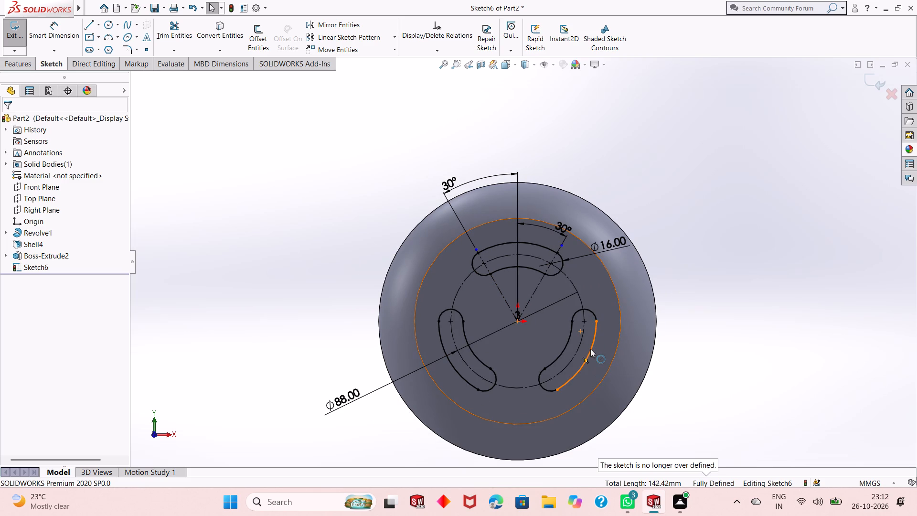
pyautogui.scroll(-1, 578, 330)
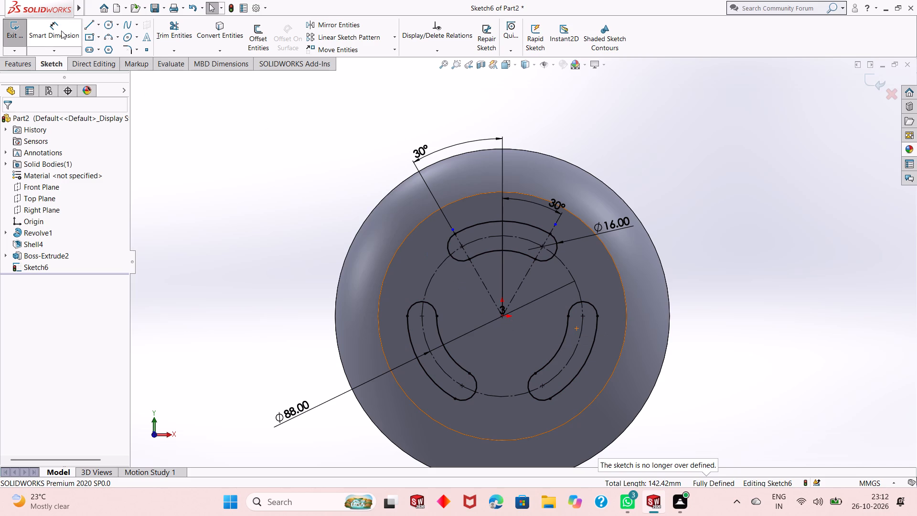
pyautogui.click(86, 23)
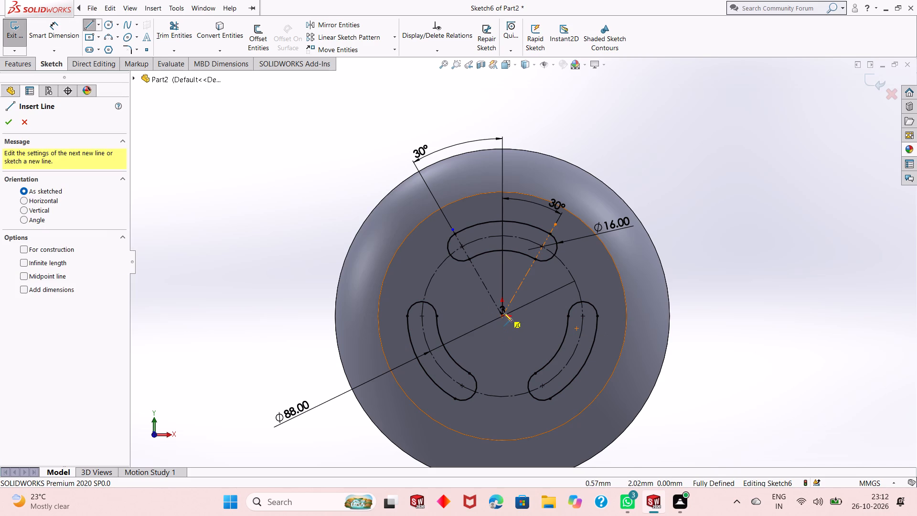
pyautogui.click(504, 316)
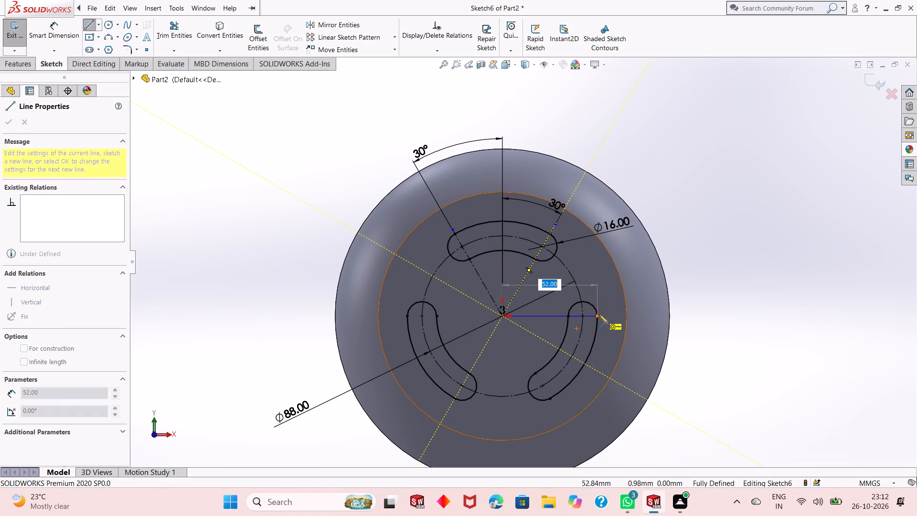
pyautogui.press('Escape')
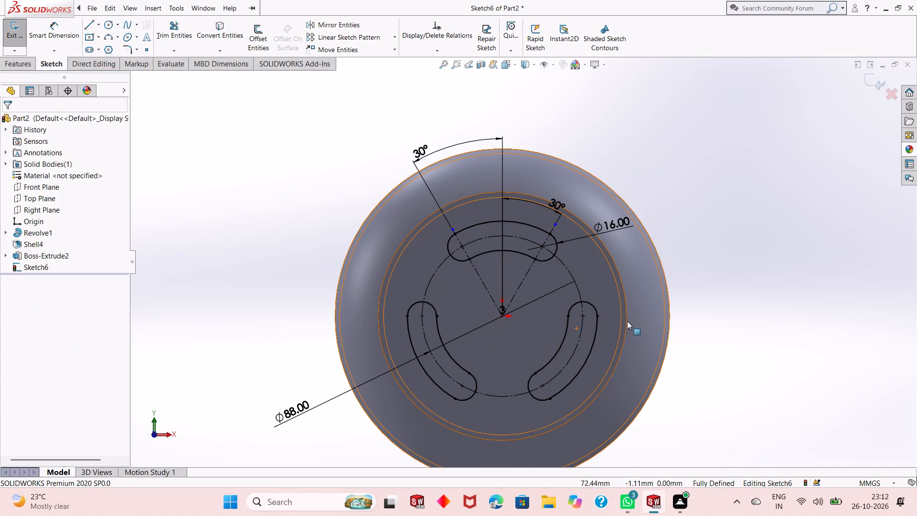
# Check the distance between the facing lower end centres of the two lower slots without placing a dimension.
pyautogui.scroll(1, 607, 328)
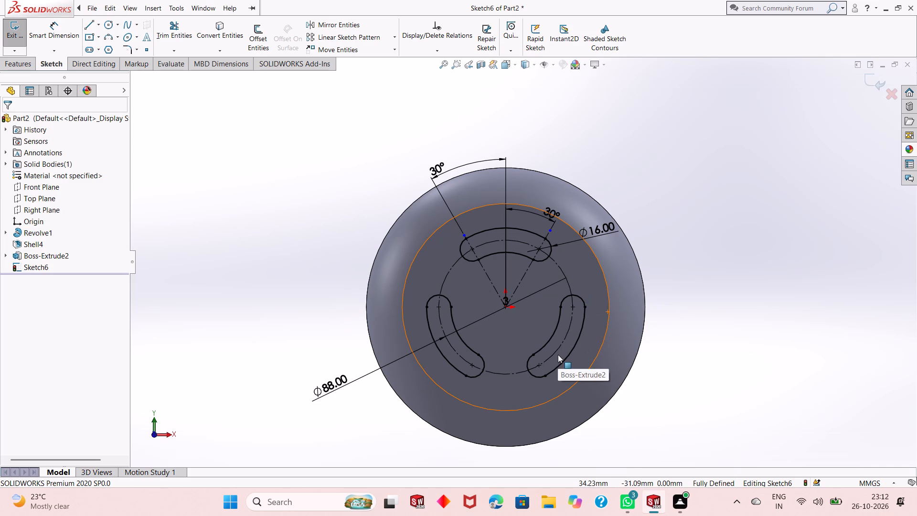
pyautogui.click(56, 42)
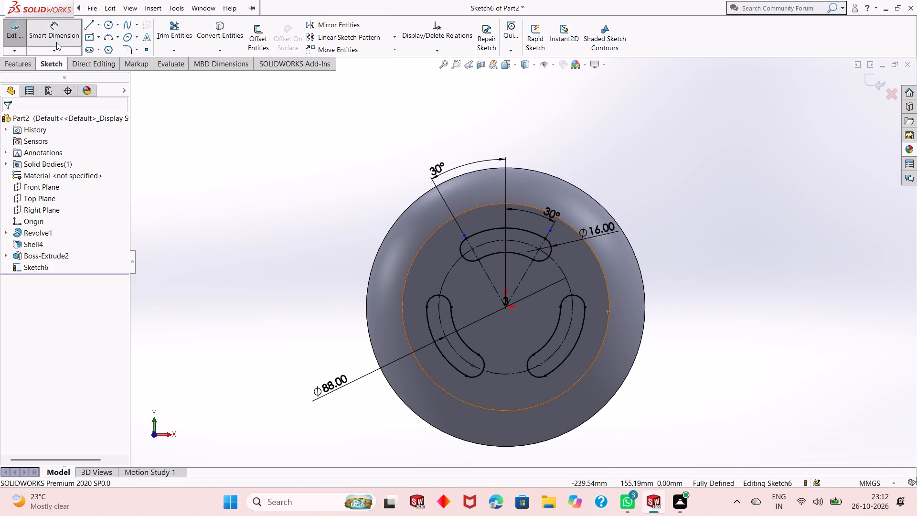
pyautogui.click(474, 367)
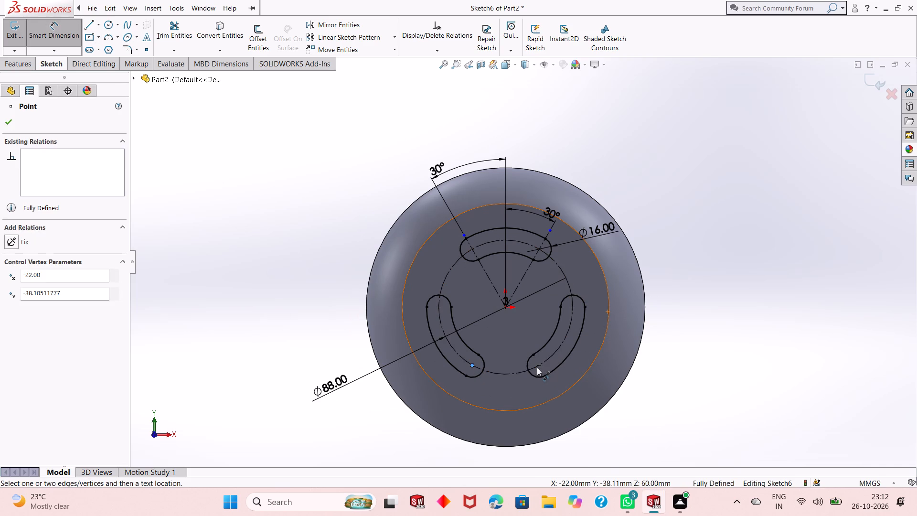
pyautogui.click(537, 367)
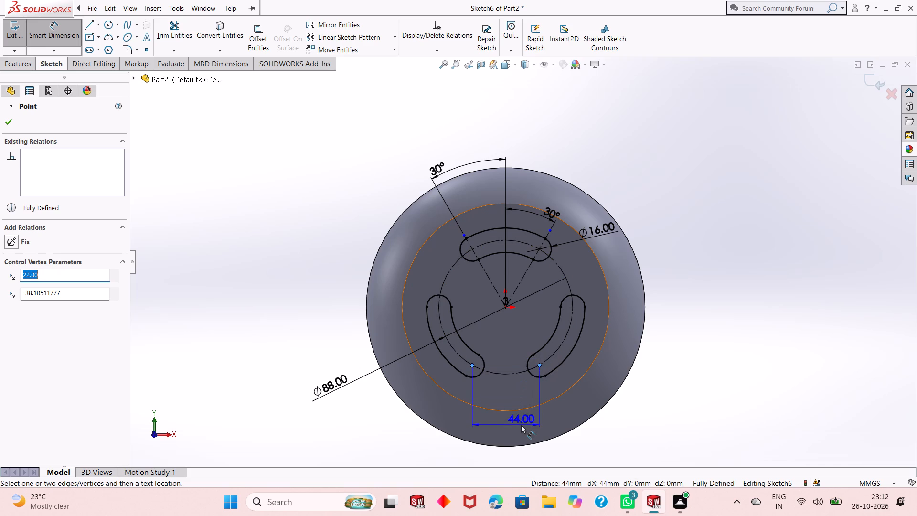
pyautogui.press('Escape')
pyautogui.press('Escape')
pyautogui.press('Escape')
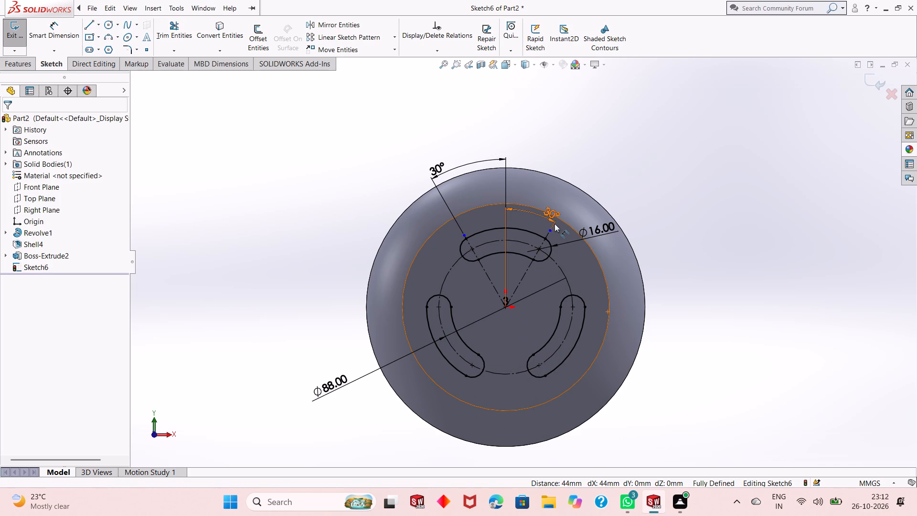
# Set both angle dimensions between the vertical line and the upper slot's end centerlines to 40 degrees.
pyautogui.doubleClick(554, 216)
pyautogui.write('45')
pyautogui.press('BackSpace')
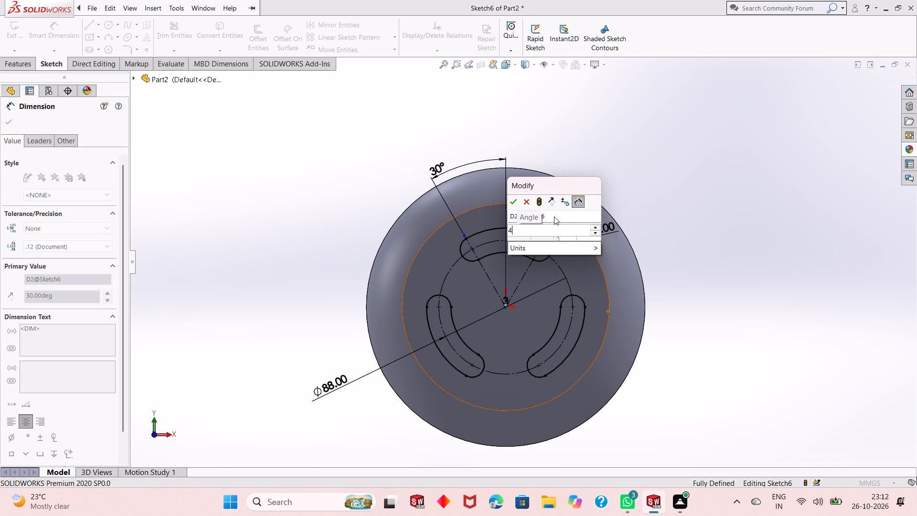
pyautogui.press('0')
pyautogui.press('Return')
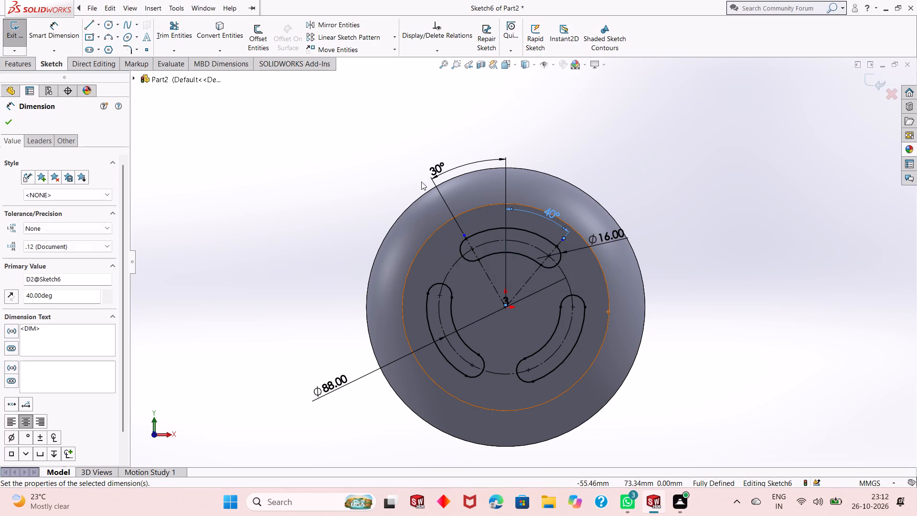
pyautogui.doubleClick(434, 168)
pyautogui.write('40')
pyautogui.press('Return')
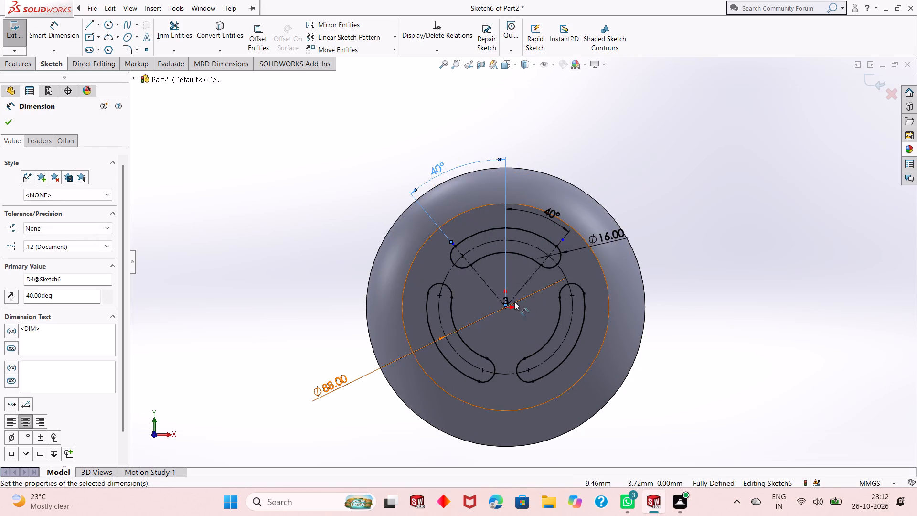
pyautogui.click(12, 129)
# Recheck the distance between the two lower slots' facing end centres without placing a dimension.
pyautogui.click(48, 39)
pyautogui.click(481, 368)
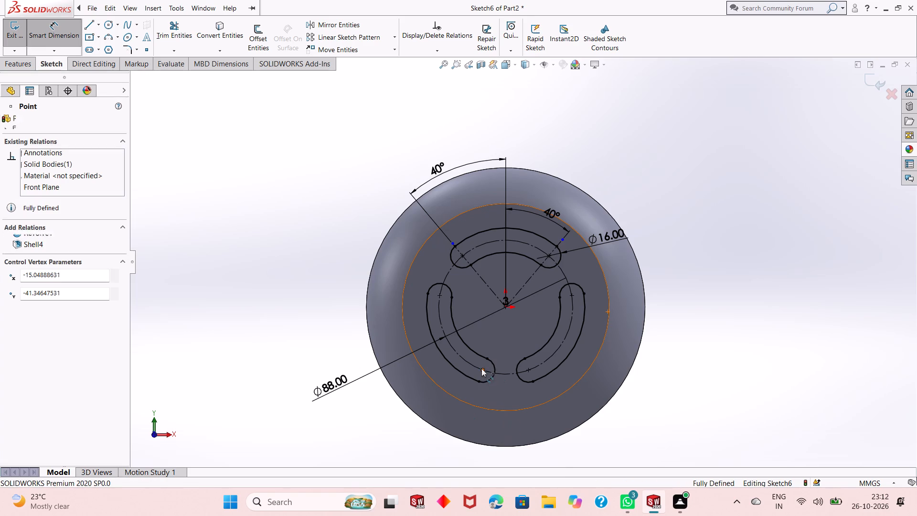
pyautogui.click(527, 371)
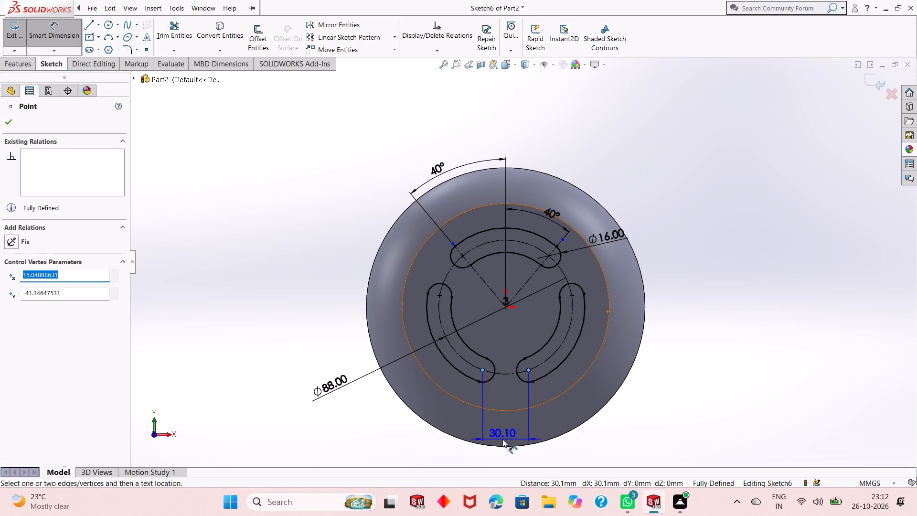
pyautogui.press('Escape')
pyautogui.press('Escape')
pyautogui.press('Escape')
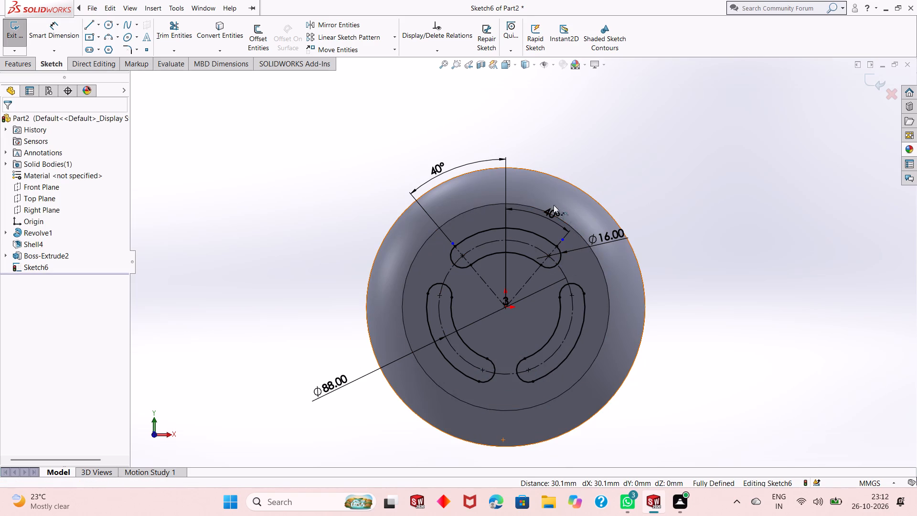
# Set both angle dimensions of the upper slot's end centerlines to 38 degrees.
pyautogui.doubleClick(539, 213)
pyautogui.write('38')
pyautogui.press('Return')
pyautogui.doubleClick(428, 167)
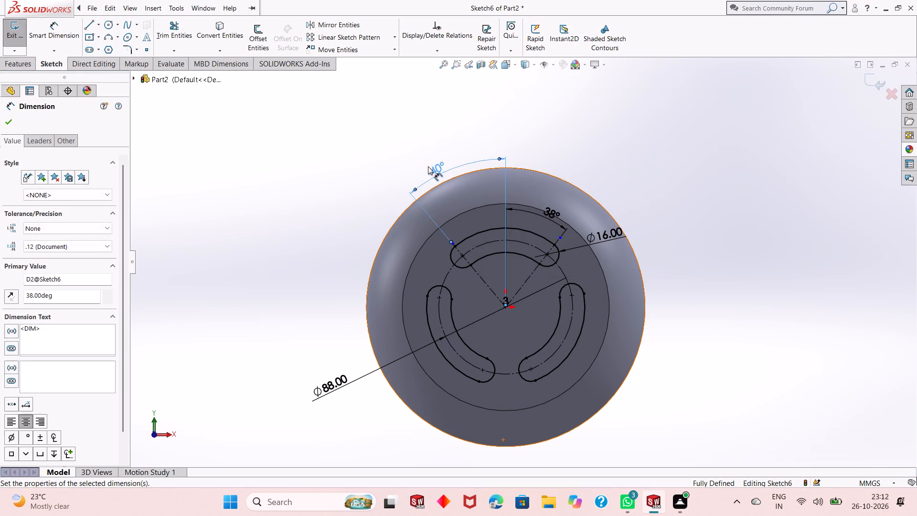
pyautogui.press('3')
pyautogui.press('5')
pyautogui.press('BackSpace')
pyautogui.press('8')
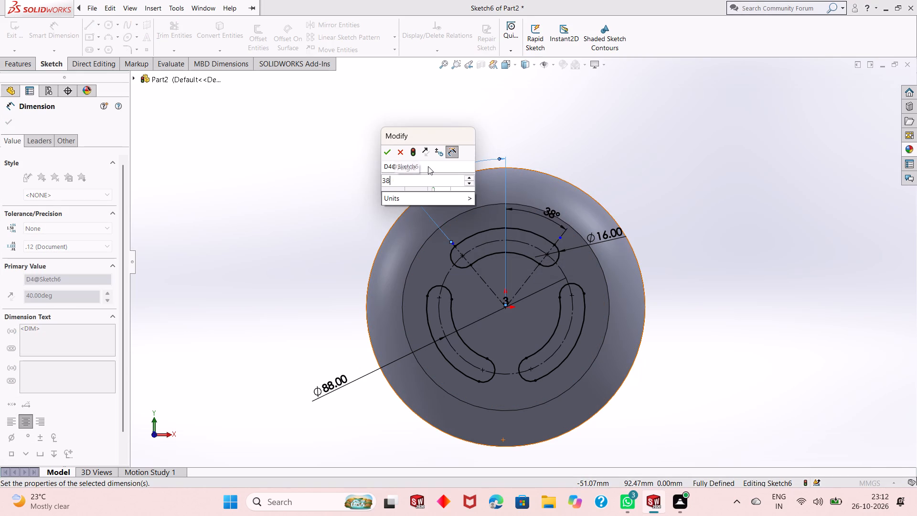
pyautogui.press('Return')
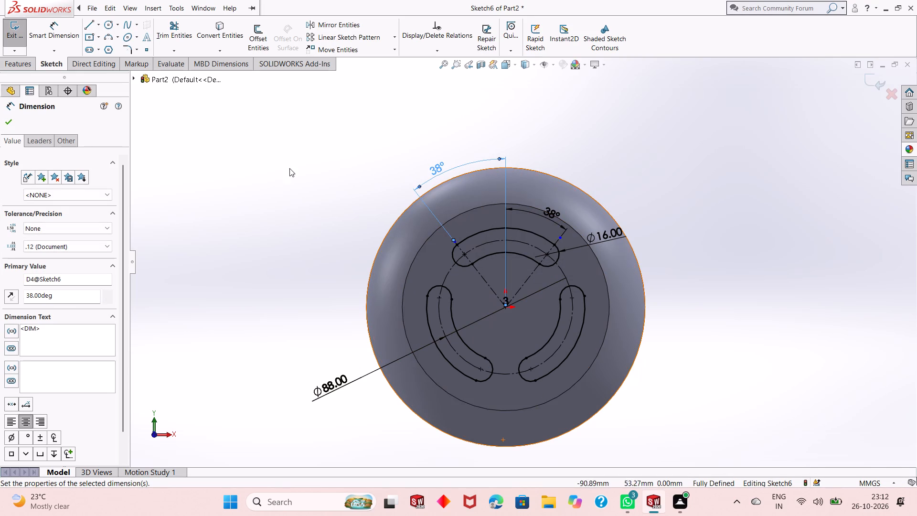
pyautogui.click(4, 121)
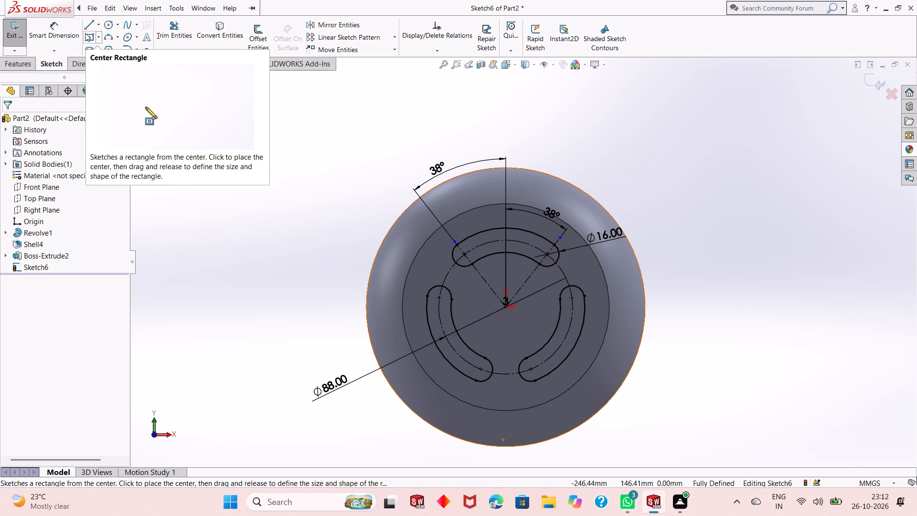
# Check the spacing between the facing end centres of the two lower slots again, leaving no dimension.
pyautogui.click(85, 33)
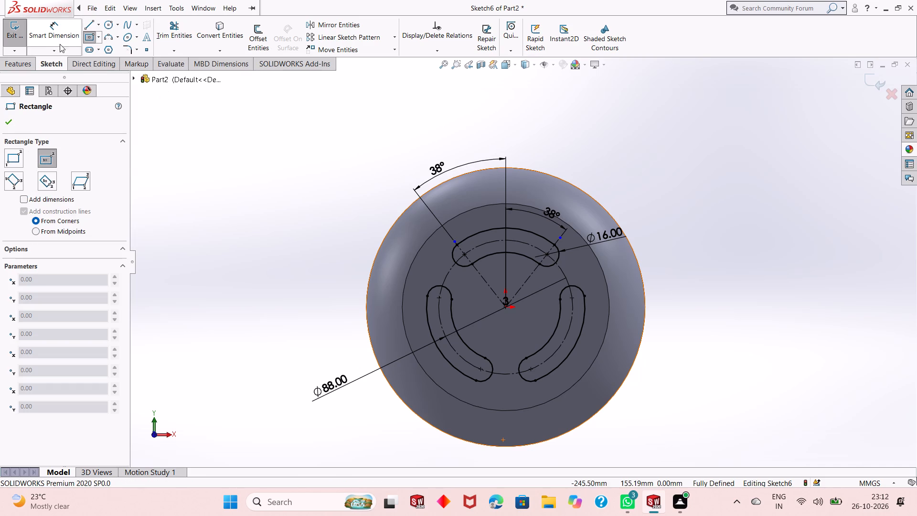
pyautogui.click(55, 40)
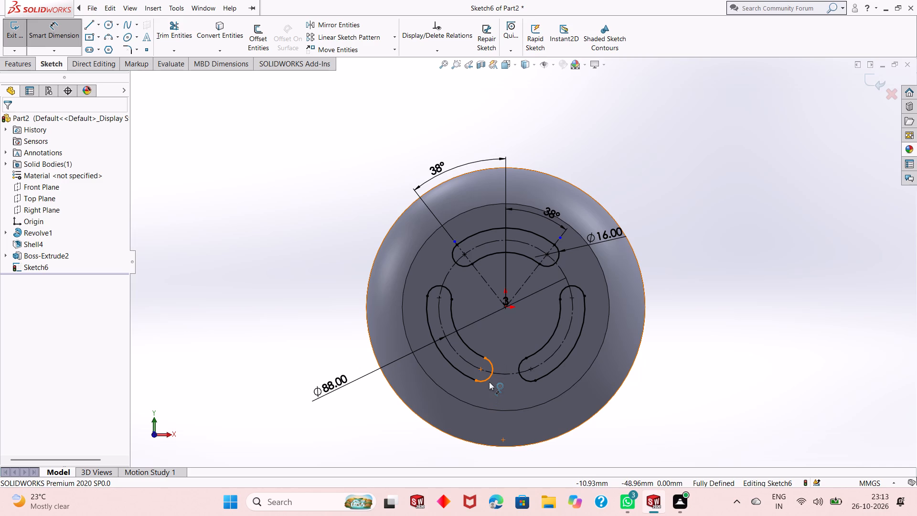
pyautogui.click(483, 370)
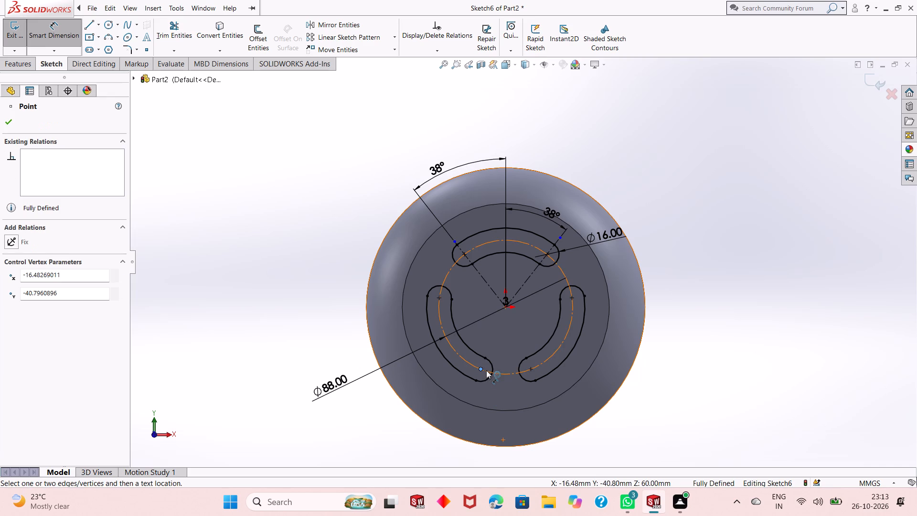
pyautogui.click(531, 372)
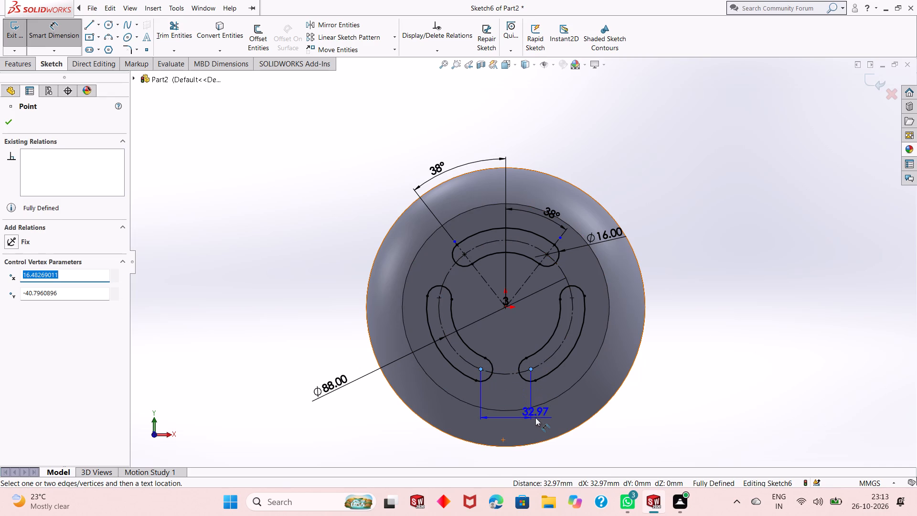
pyautogui.press('Escape')
pyautogui.press('Escape')
pyautogui.press('Escape')
pyautogui.press('Escape')
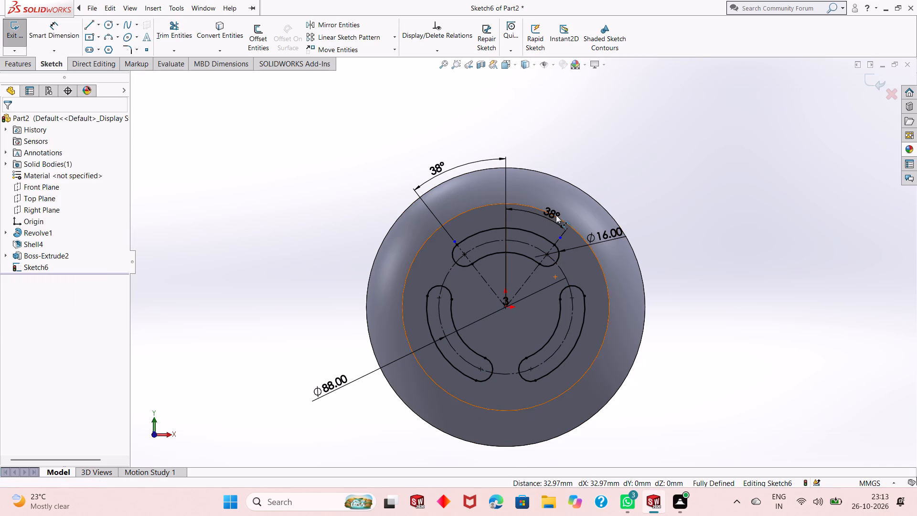
# Set both angle dimensions of the upper slot's end centerlines to 36 degrees.
pyautogui.doubleClick(551, 218)
pyautogui.press('3')
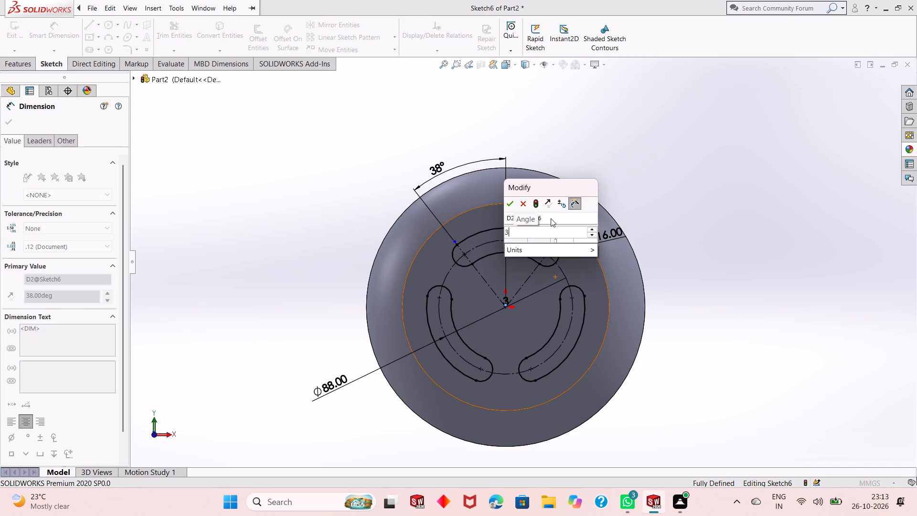
pyautogui.press('7')
pyautogui.press('BackSpace')
pyautogui.press('6')
pyautogui.press('Return')
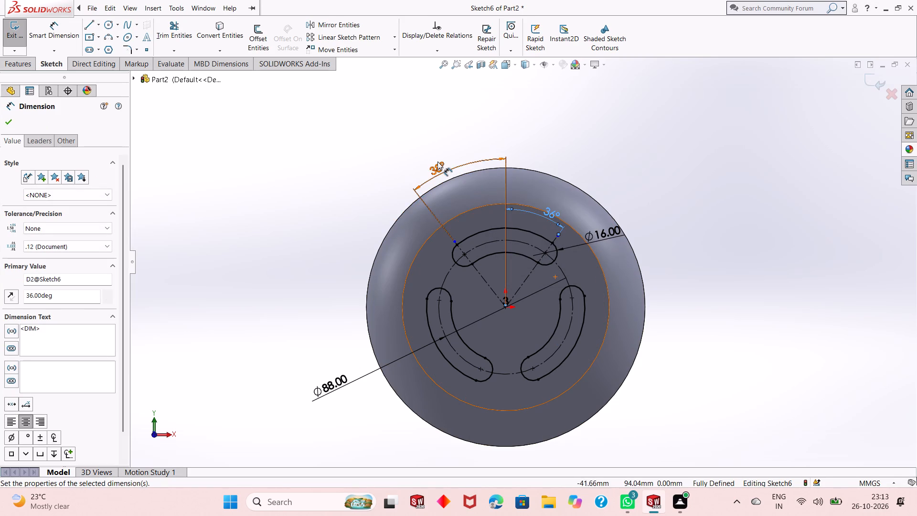
pyautogui.doubleClick(437, 161)
pyautogui.write('36')
pyautogui.press('Return')
pyautogui.press('Escape')
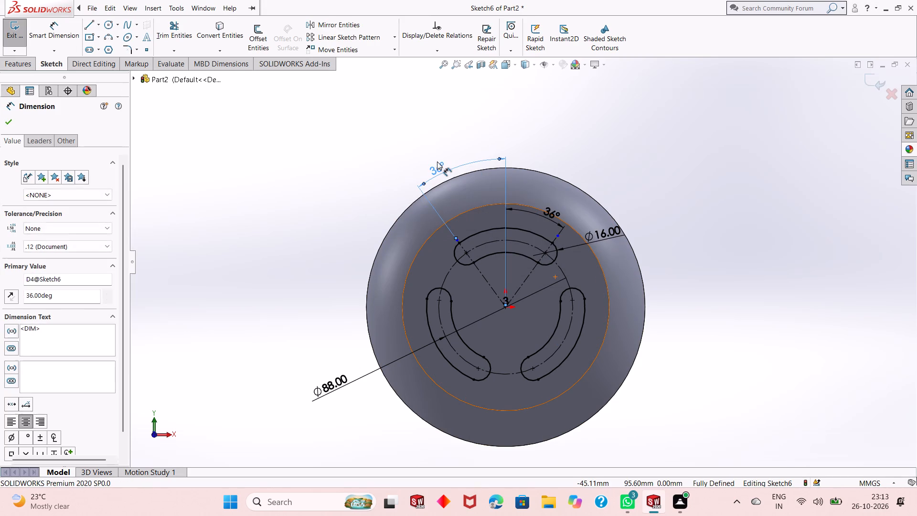
pyautogui.press('Escape')
# Check the distance between the lower slots' facing end centres once more without adding a dimension.
pyautogui.scroll(1, 501, 313)
pyautogui.scroll(-1, 501, 312)
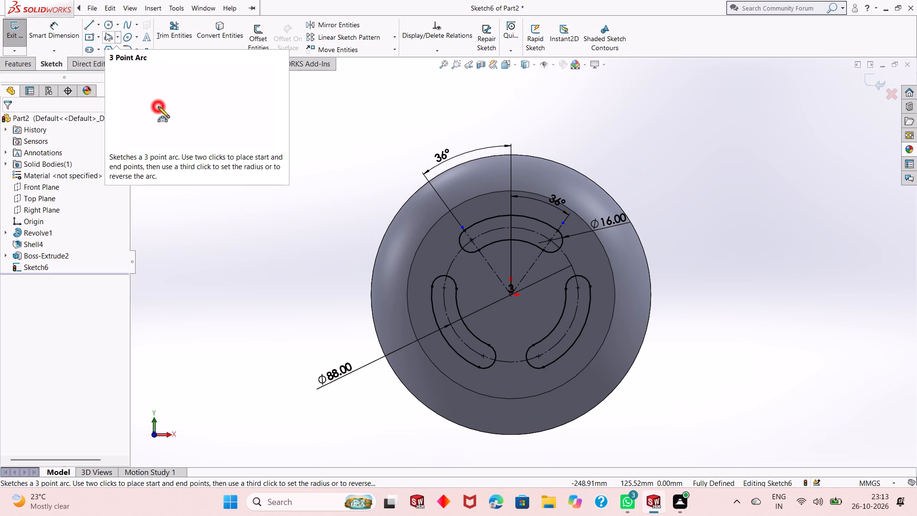
pyautogui.click(43, 32)
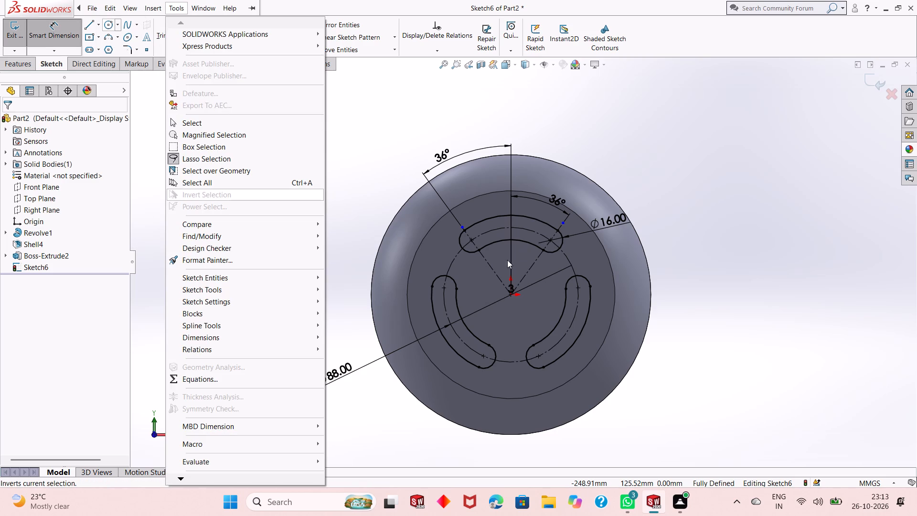
pyautogui.click(369, 222)
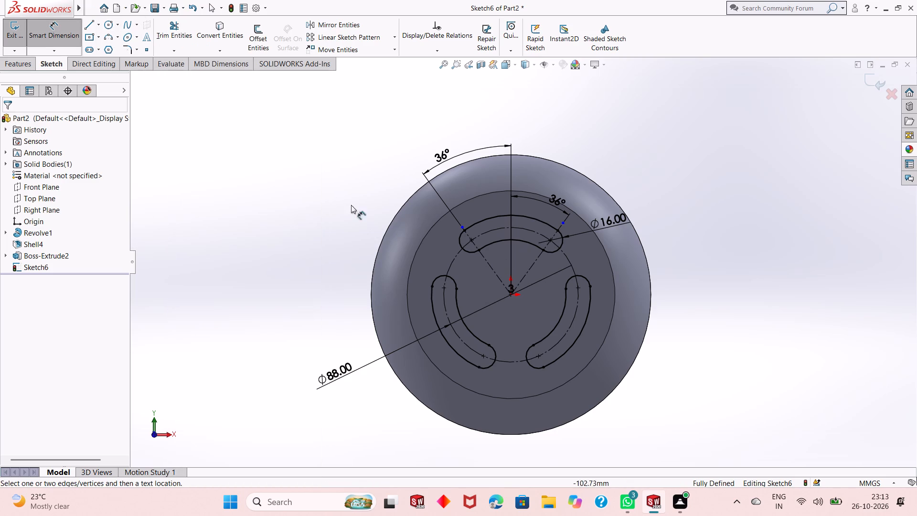
pyautogui.click(482, 359)
pyautogui.click(483, 358)
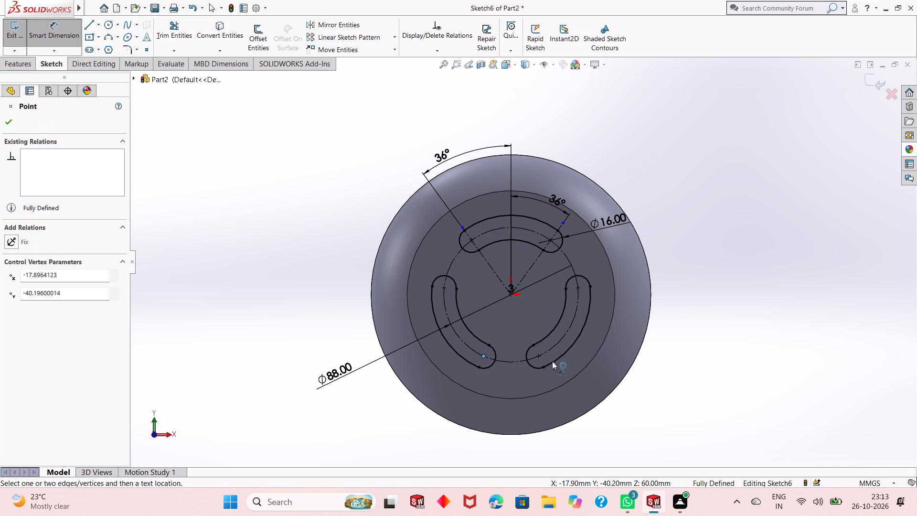
pyautogui.click(540, 355)
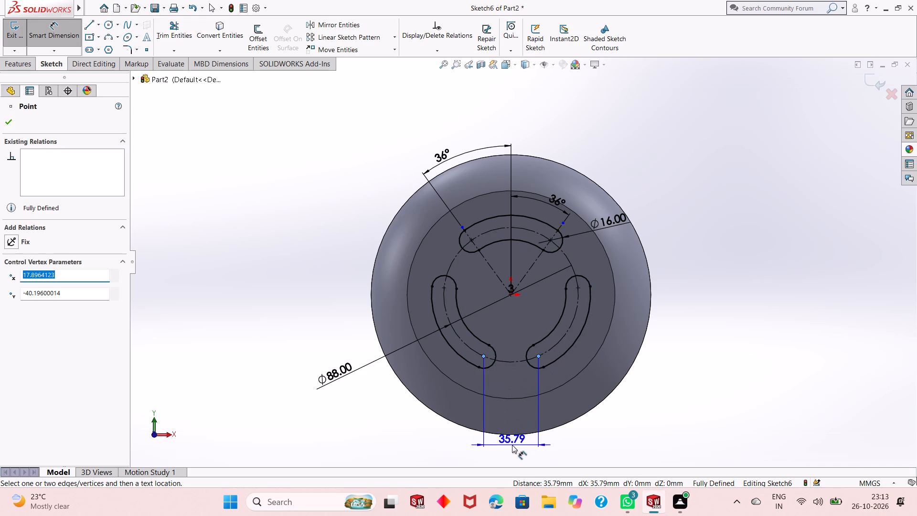
pyautogui.press('Escape')
pyautogui.press('Escape')
pyautogui.press('Escape')
pyautogui.press('Escape')
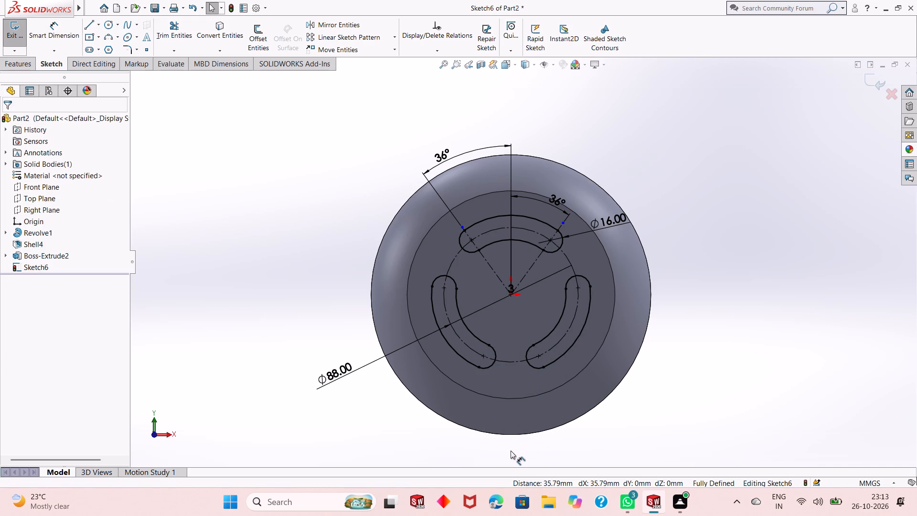
pyautogui.press('Escape')
pyautogui.scroll(1, 515, 425)
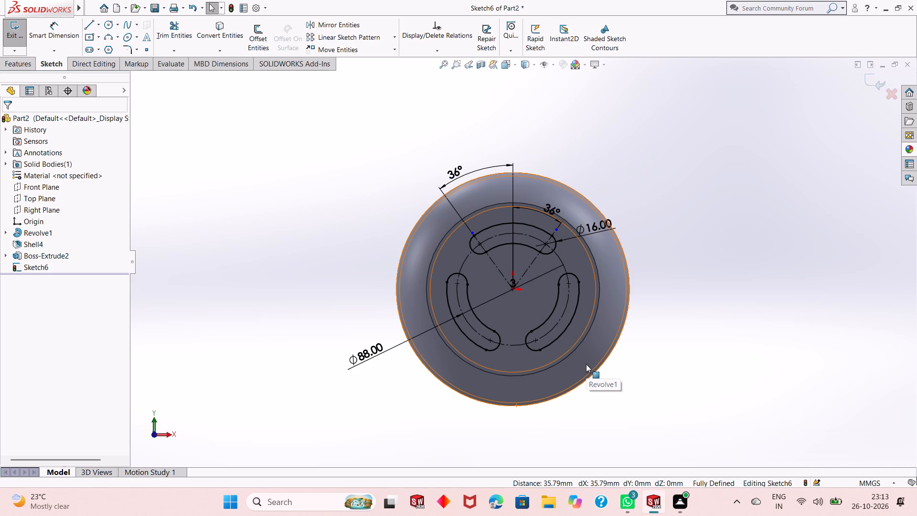
# Undo the sketch edits back through the slots, their circles and the angled centerlines, leaving only the 88 mm construction circle and its dimension.
pyautogui.hotkey('ctrl', 'z')
pyautogui.hotkey('ctrl', 'z')
pyautogui.hotkey('ctrl', 'z')
pyautogui.hotkey('ctrl', 'z')
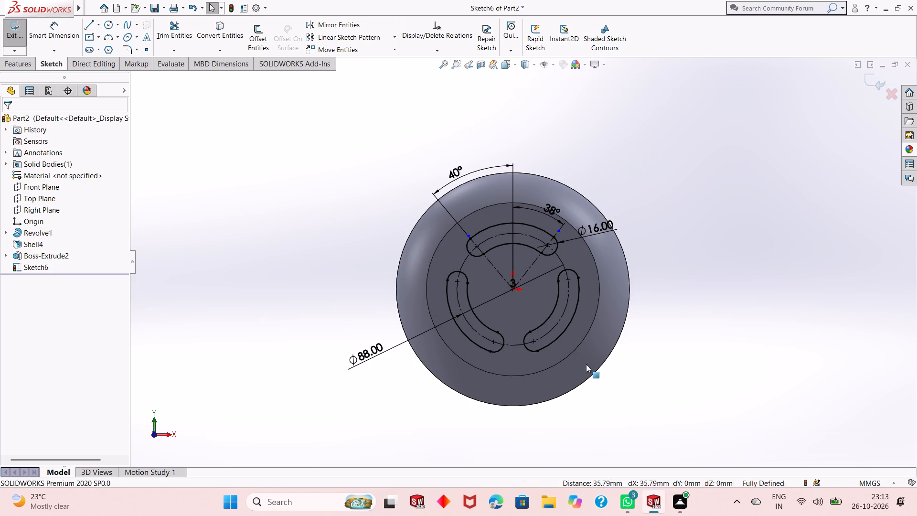
pyautogui.hotkey('ctrl', 'z')
pyautogui.hotkey('ctrl', 'z')
pyautogui.hotkey('ctrl', 'z')
pyautogui.hotkey('ctrl', 'z')
pyautogui.hotkey('ctrl', 'z')
pyautogui.hotkey('ctrl', 'z')
pyautogui.hotkey('ctrl', 'z')
pyautogui.hotkey('ctrl', 'z')
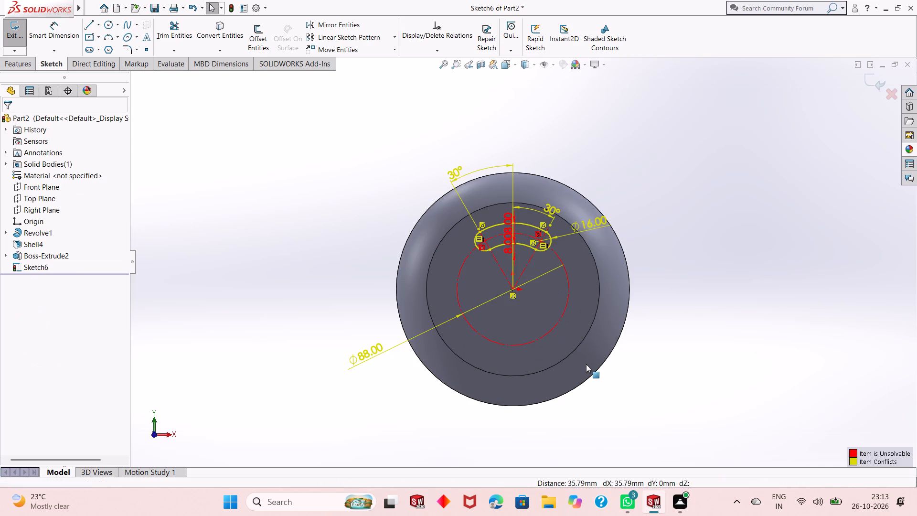
pyautogui.hotkey('ctrl', 'z')
pyautogui.hotkey('ctrl', 'z')
pyautogui.hotkey('ctrl', 'z')
pyautogui.hotkey('ctrl', 'z')
pyautogui.hotkey('ctrl', 'z')
pyautogui.hotkey('ctrl', 'z')
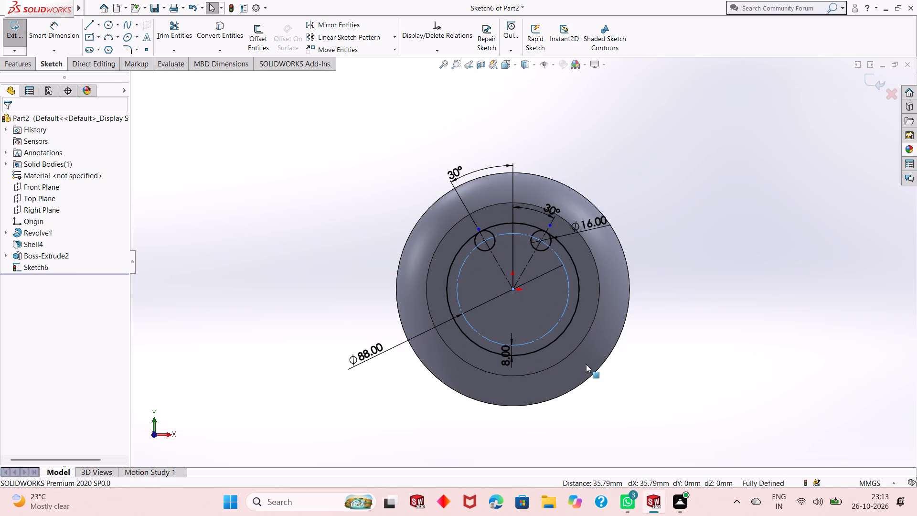
pyautogui.hotkey('ctrl', 'z')
pyautogui.hotkey('ctrl', 'z')
pyautogui.hotkey('ctrl', 'z')
pyautogui.hotkey('ctrl', 'z')
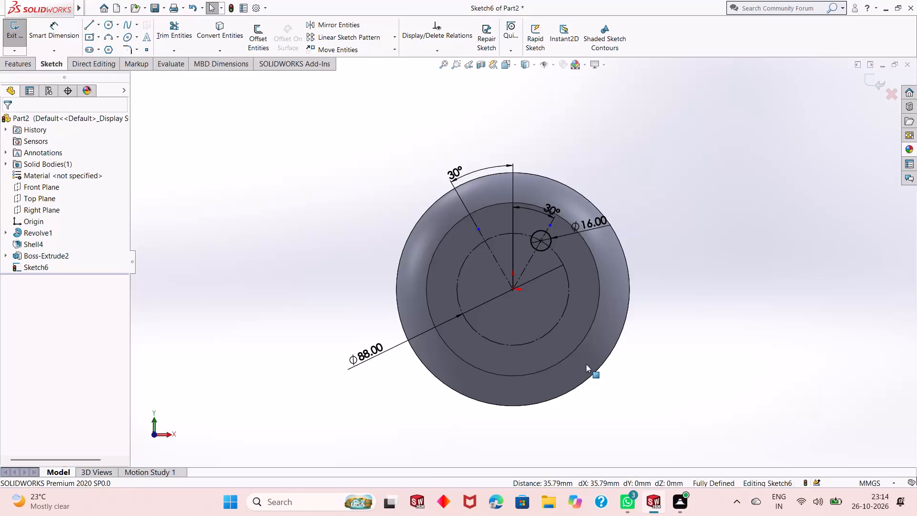
pyautogui.hotkey('ctrl', 'z')
pyautogui.hotkey('ctrl', 'z')
pyautogui.hotkey('ctrl', 'z')
pyautogui.hotkey('ctrl', 'z')
pyautogui.hotkey('ctrl', 'z')
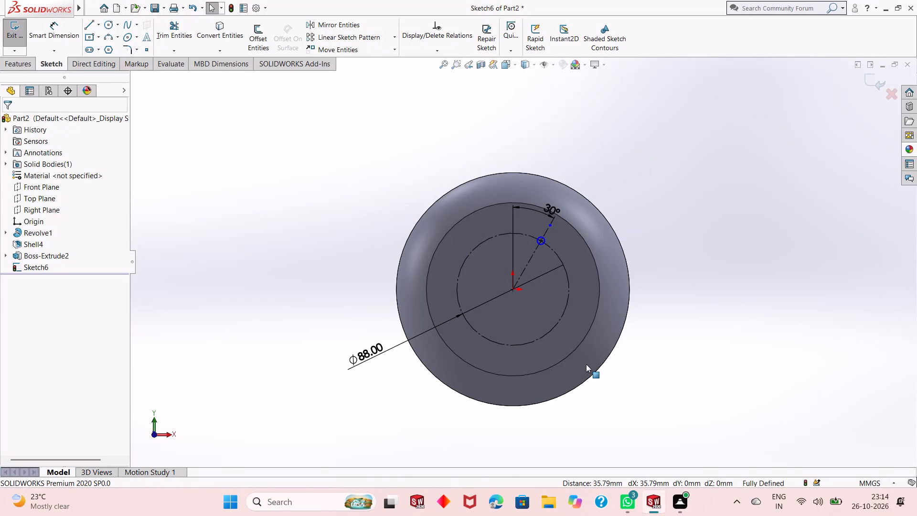
pyautogui.hotkey('ctrl', 'z')
pyautogui.hotkey('ctrl', 'z')
pyautogui.hotkey('ctrl', 'z')
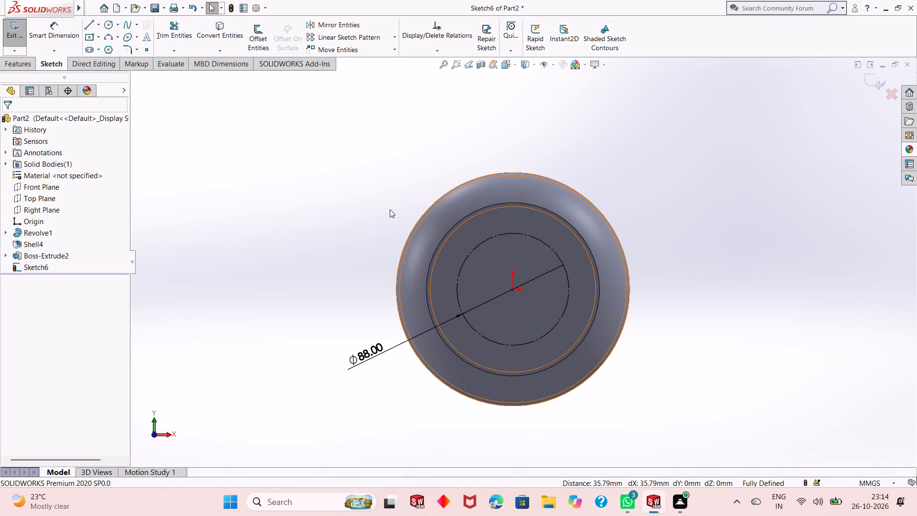
# Sketch a vertical centerline about 57 mm long from the origin straight down past the 88 mm construction circle.
pyautogui.click(100, 22)
pyautogui.click(102, 43)
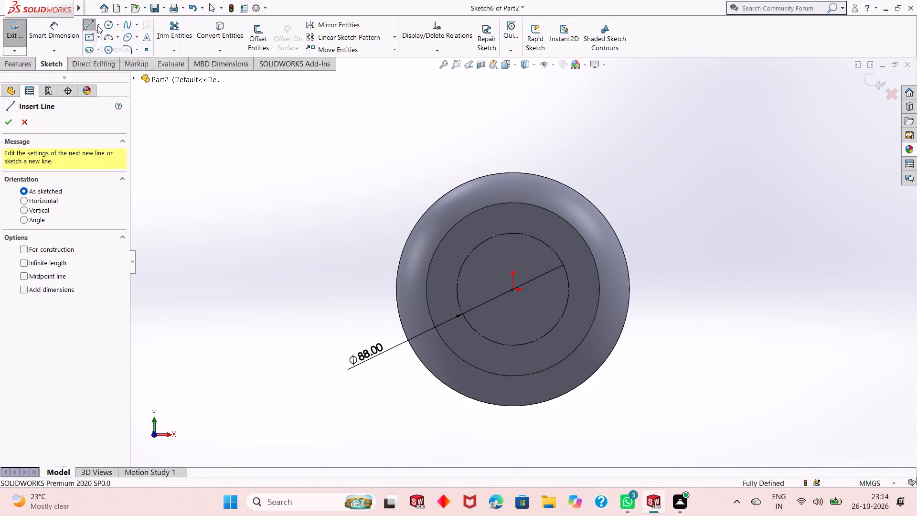
pyautogui.click(97, 25)
pyautogui.click(109, 53)
pyautogui.scroll(2, 467, 328)
pyautogui.scroll(-3, 540, 340)
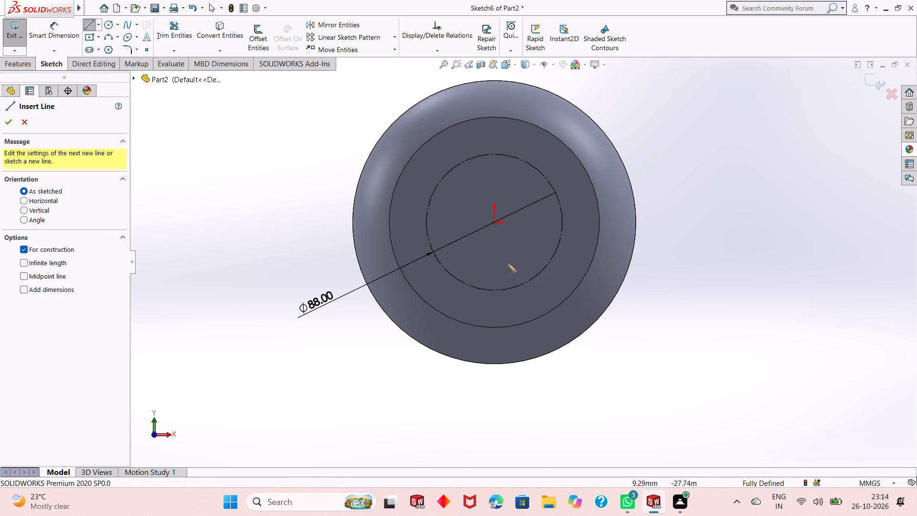
pyautogui.click(495, 225)
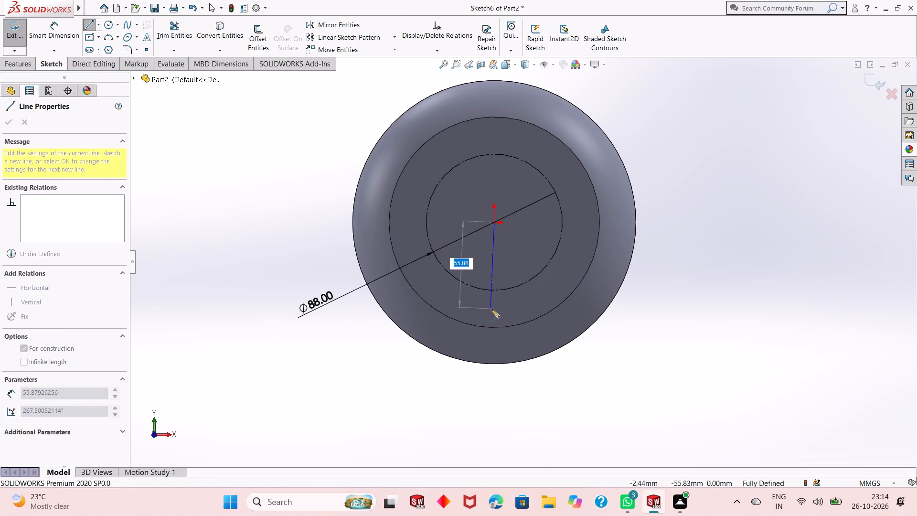
pyautogui.click(491, 311)
pyautogui.rightClick(491, 311)
pyautogui.click(500, 315)
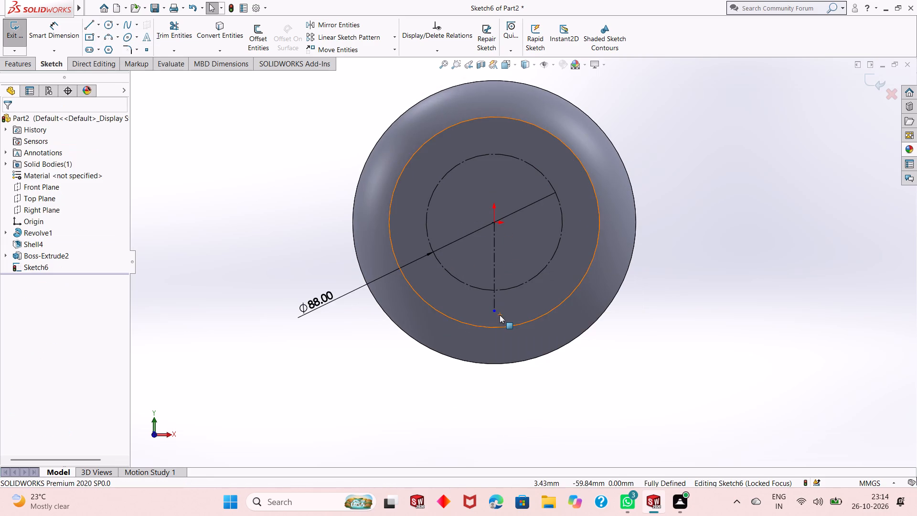
# Sketch a horizontal centerline about 59 mm long from the origin in the positive X direction, past the construction circle.
pyautogui.click(101, 22)
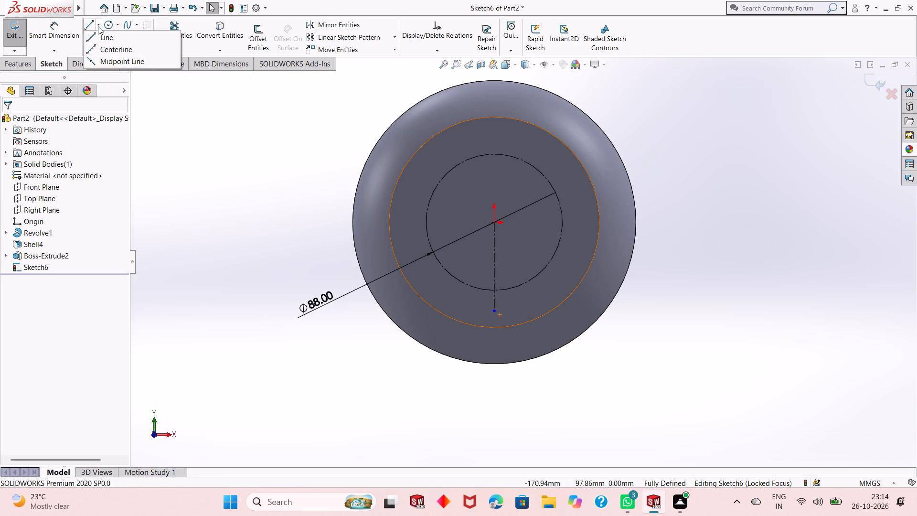
pyautogui.click(98, 26)
pyautogui.click(93, 23)
pyautogui.click(100, 23)
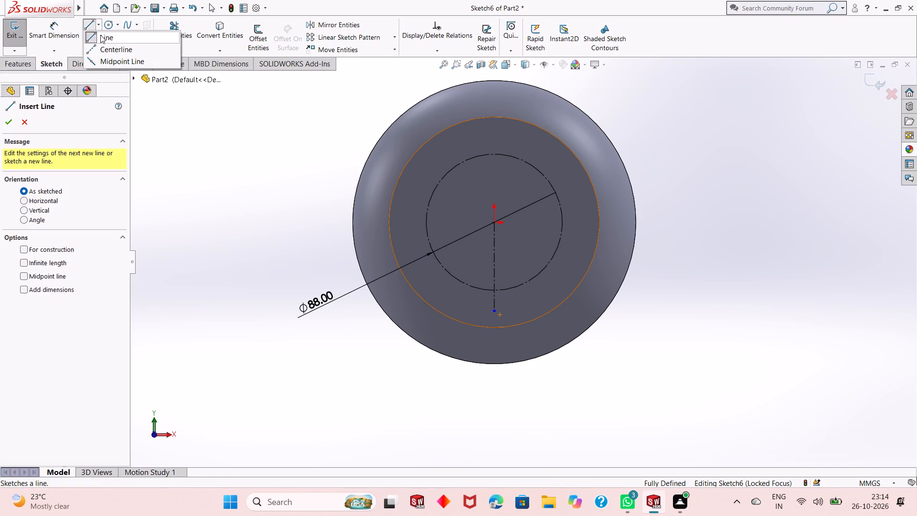
pyautogui.click(104, 46)
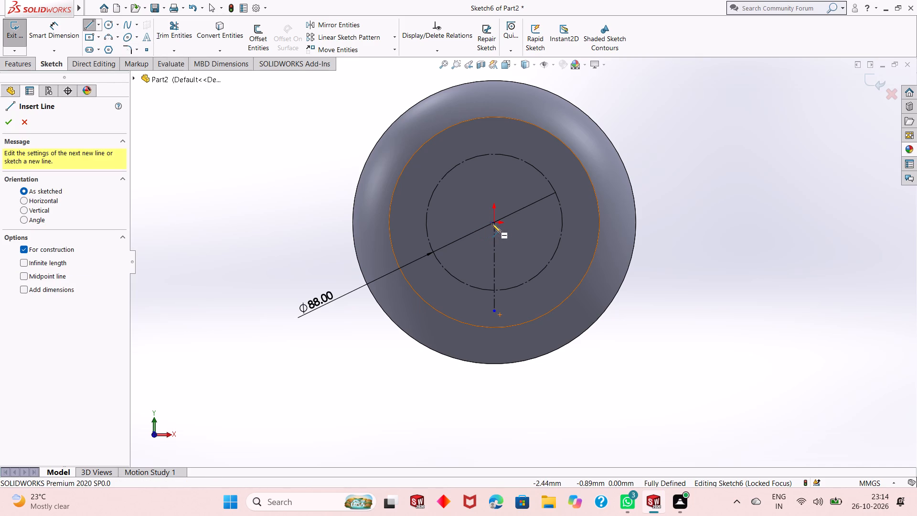
pyautogui.click(493, 224)
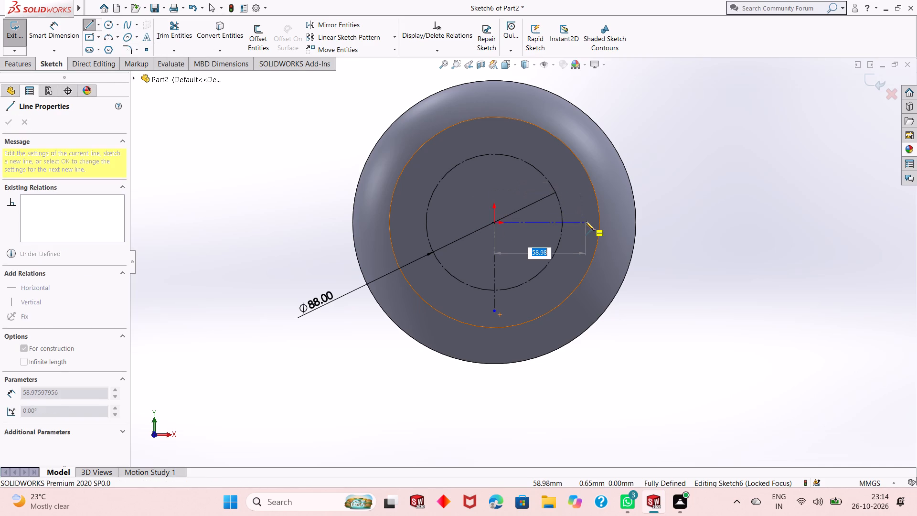
pyautogui.click(586, 222)
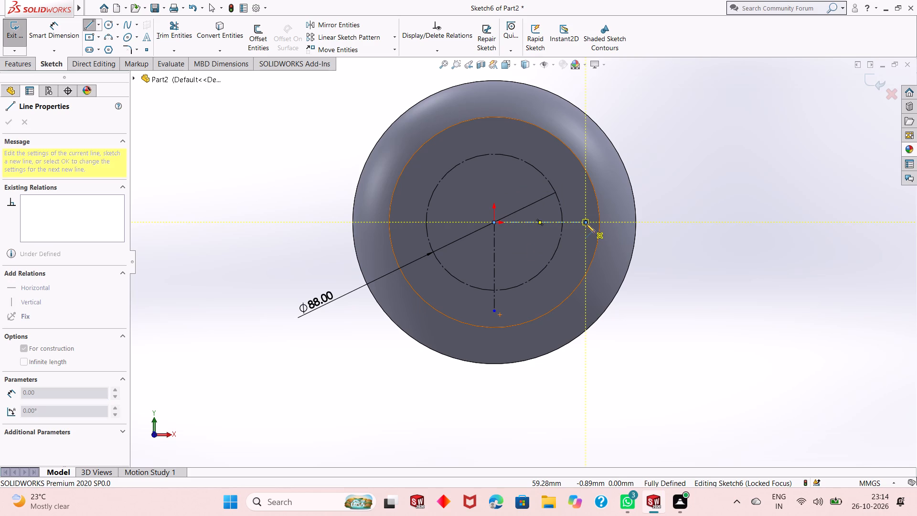
pyautogui.rightClick(586, 224)
pyautogui.click(623, 231)
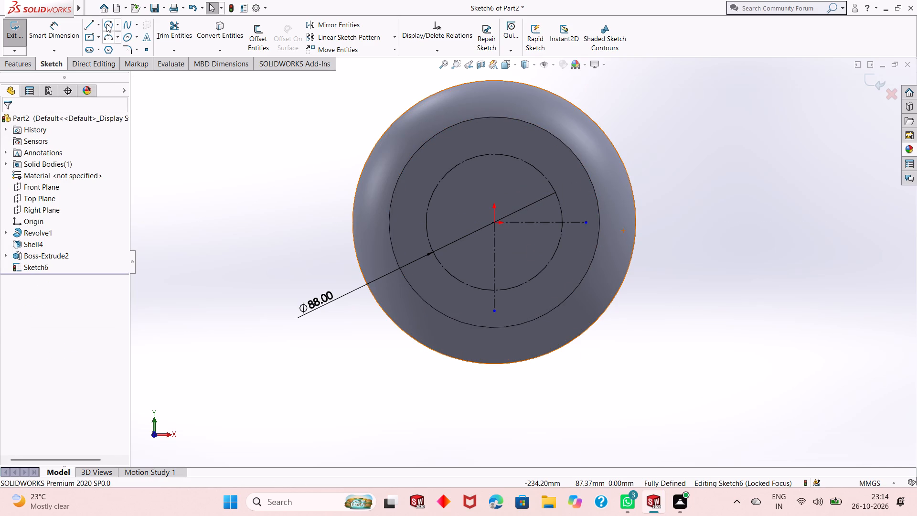
# Offset the vertical centerline by 36/2 (18 mm) with the direction reversed, toward positive X, and with dimensions added.
pyautogui.click(256, 35)
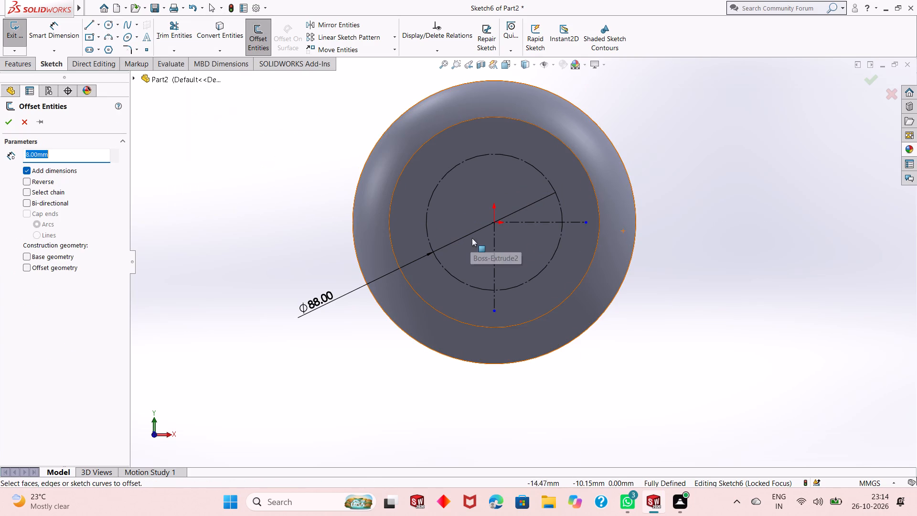
pyautogui.click(494, 253)
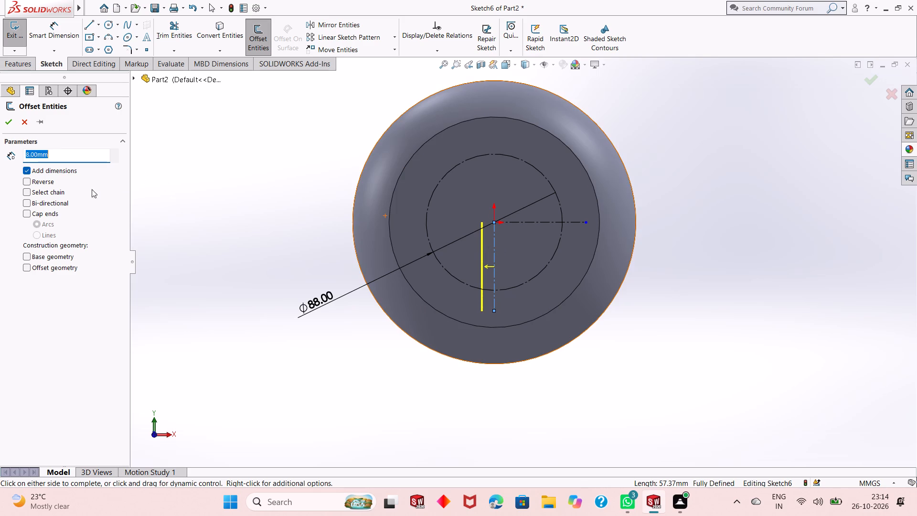
pyautogui.click(25, 182)
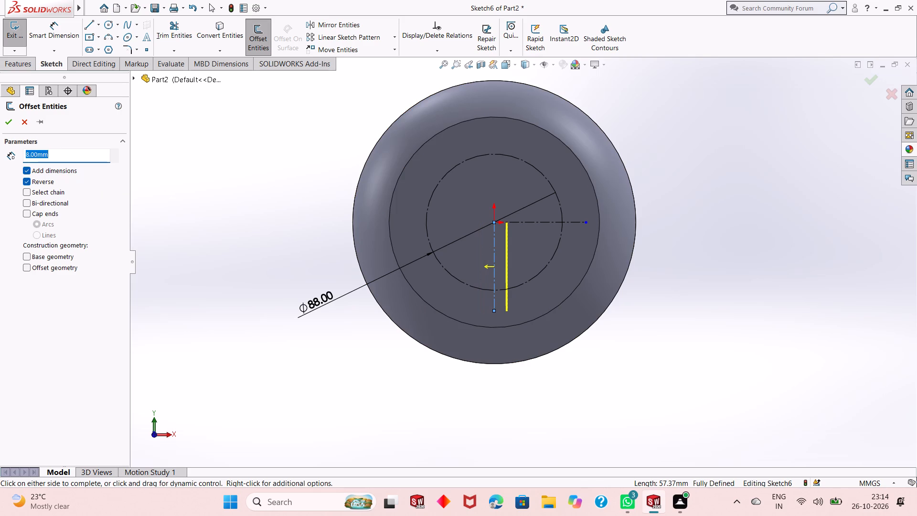
pyautogui.write('36/2')
pyautogui.press('Return')
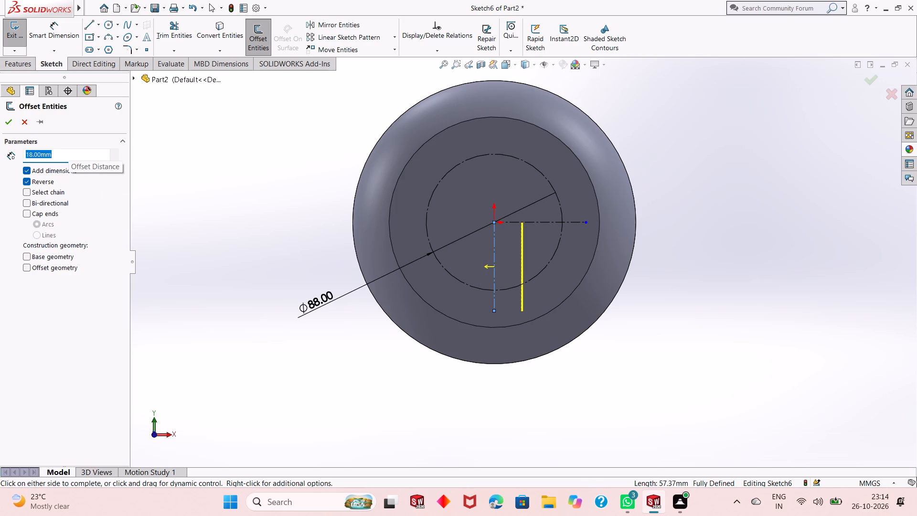
pyautogui.click(8, 126)
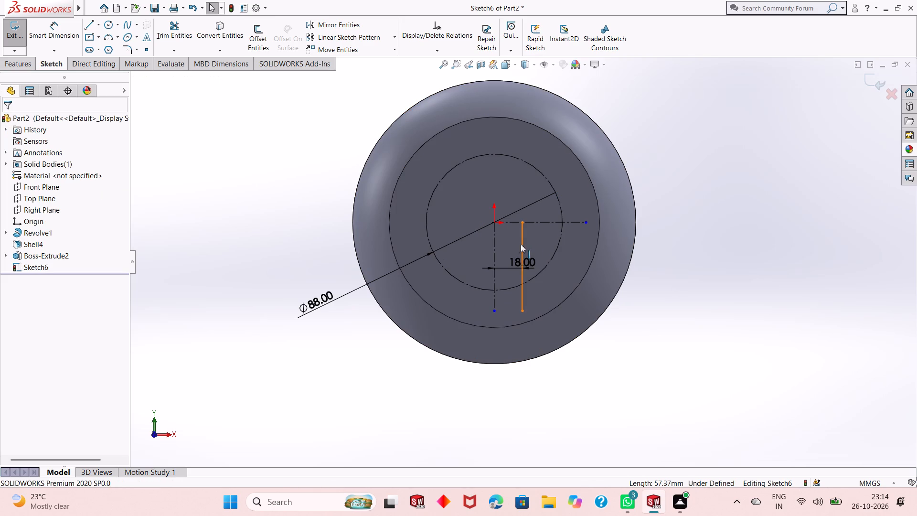
# Convert the offset vertical line to construction geometry.
pyautogui.click(523, 239)
pyautogui.click(562, 210)
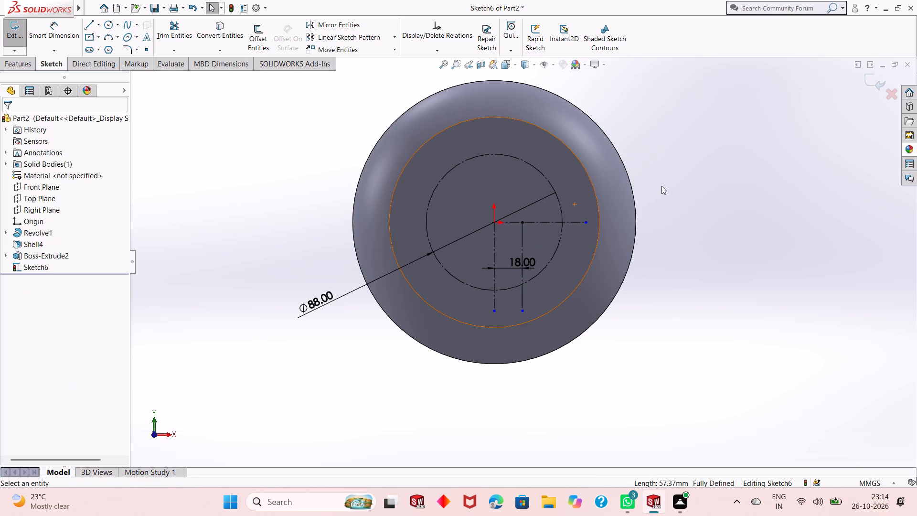
pyautogui.click(665, 185)
# Sketch two circles on the 88 mm circle: radius about 13 mm at the offset centerline, about 8 mm just above the horizontal centerline.
pyautogui.scroll(-2, 527, 280)
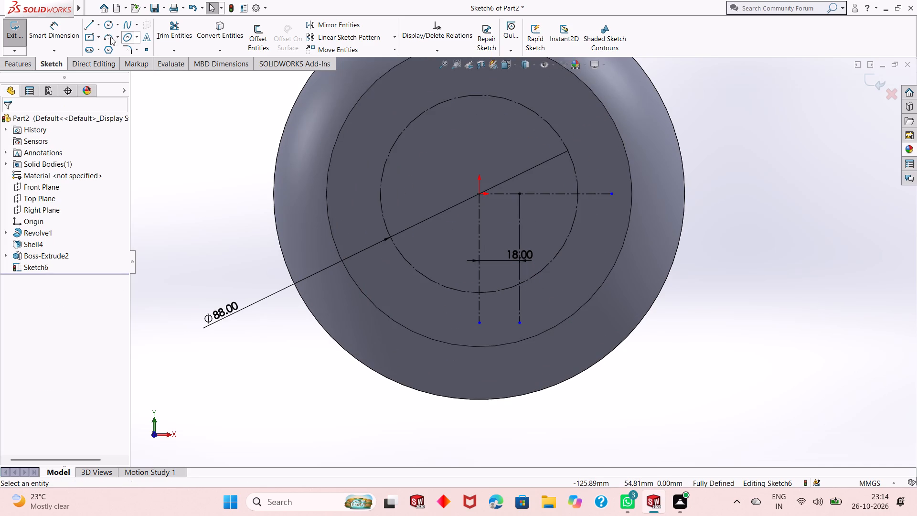
pyautogui.click(107, 27)
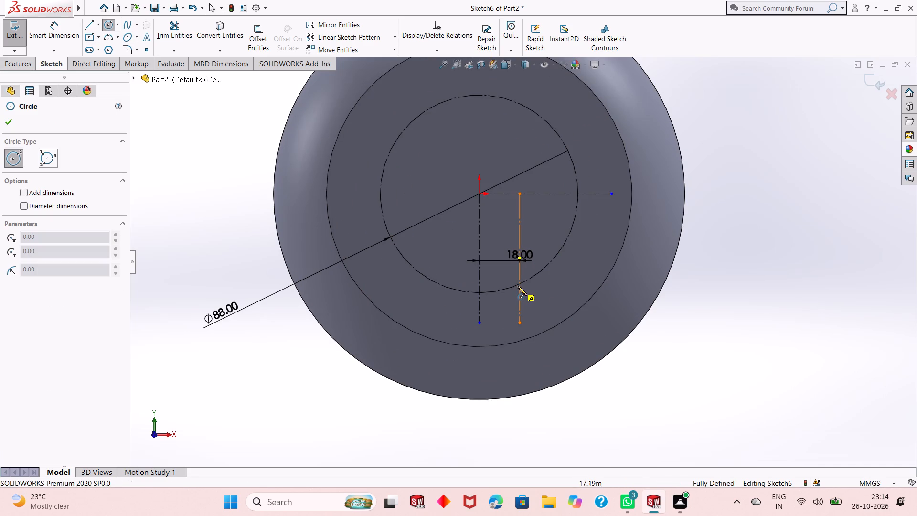
pyautogui.click(518, 285)
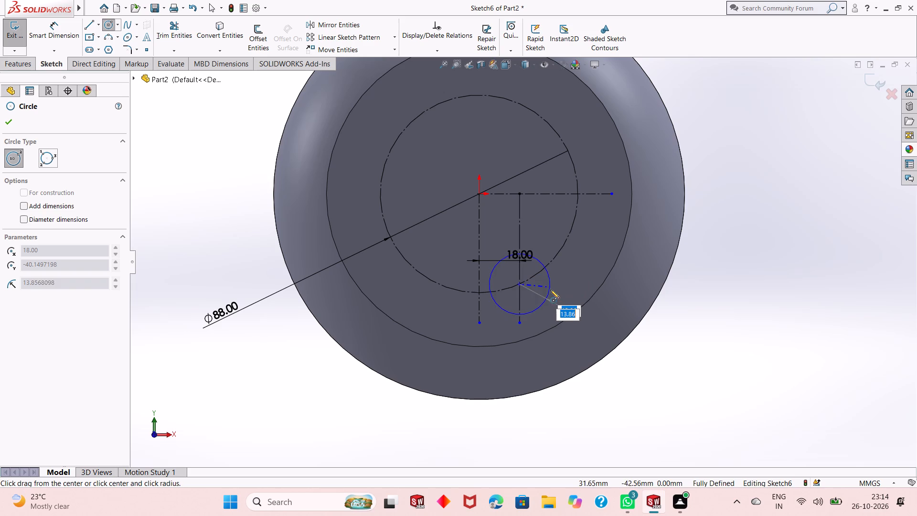
pyautogui.click(548, 293)
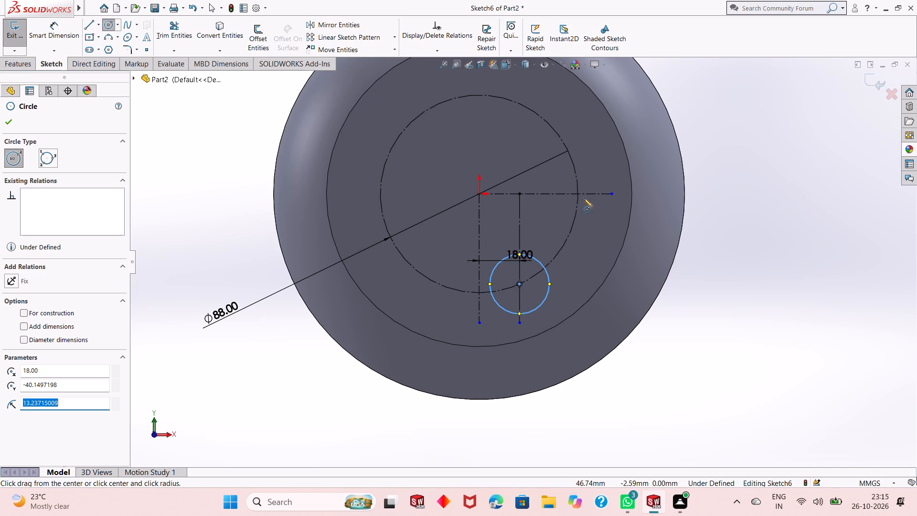
pyautogui.click(577, 183)
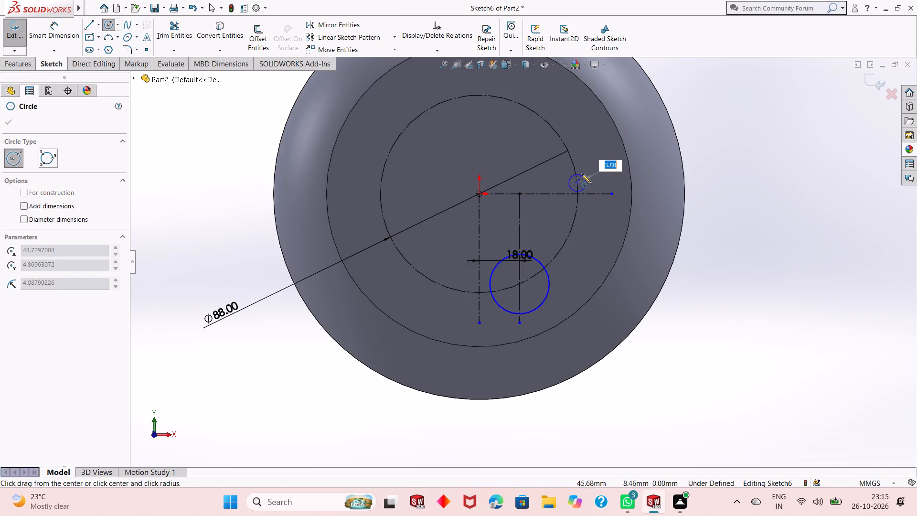
pyautogui.click(587, 168)
pyautogui.rightClick(739, 151)
pyautogui.click(755, 155)
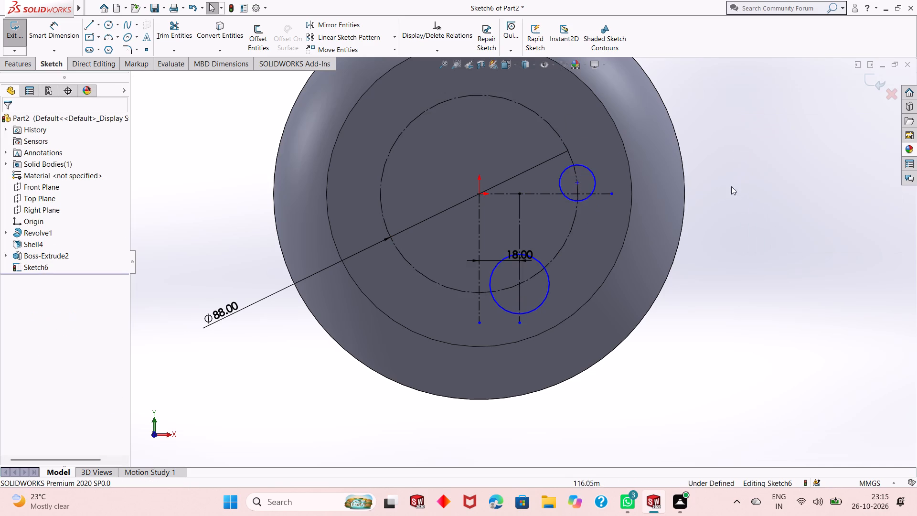
# Dimension the lower circle at the offset centerline with a 16 mm diameter.
pyautogui.click(67, 39)
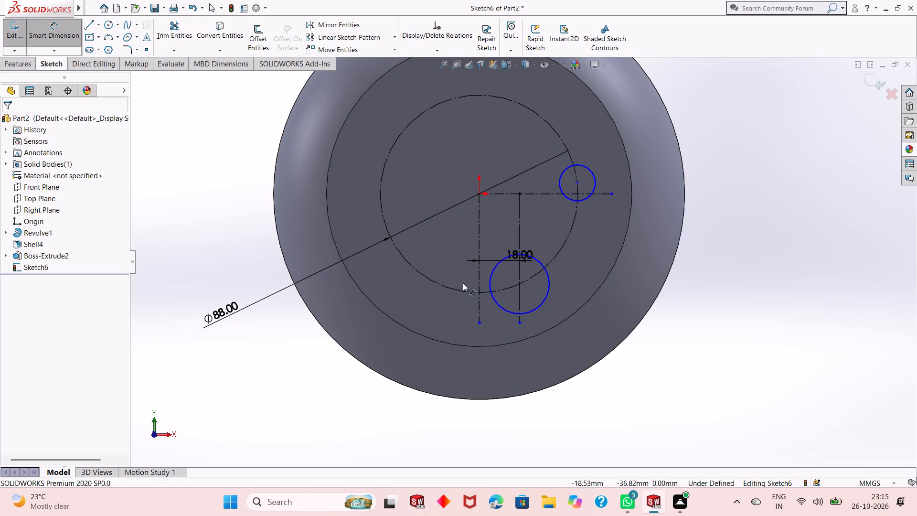
pyautogui.click(549, 291)
pyautogui.click(770, 396)
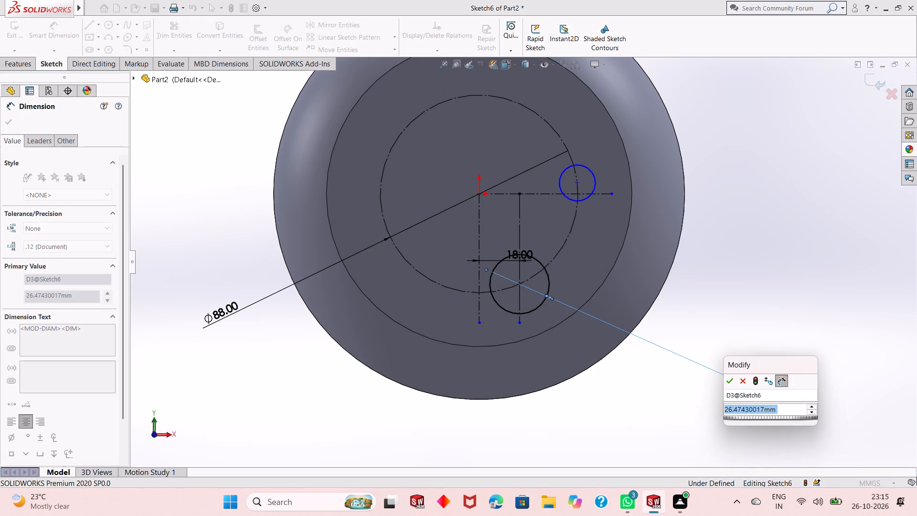
pyautogui.write('16')
pyautogui.press('Return')
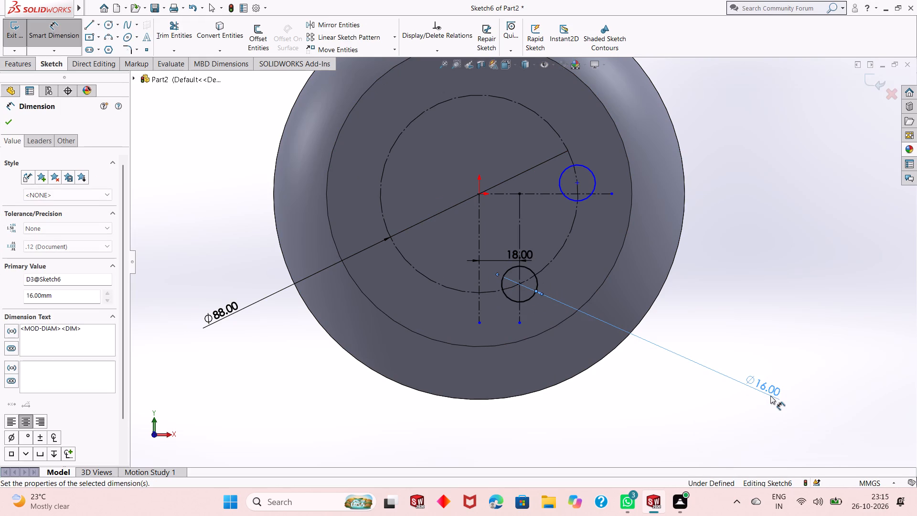
pyautogui.rightClick(784, 289)
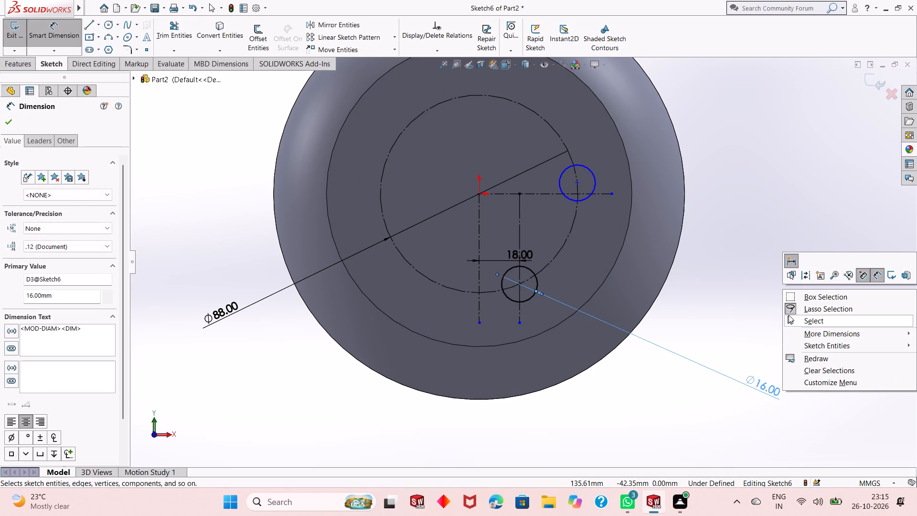
pyautogui.click(789, 315)
# Make the circle near the horizontal centerline equal to the 16 mm circle.
pyautogui.click(569, 199)
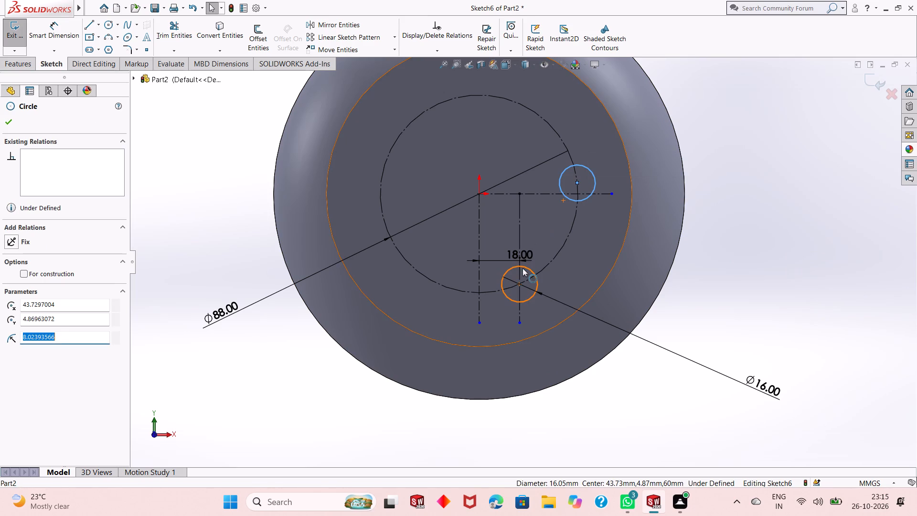
pyautogui.keyDown('ctrl'); pyautogui.click(522, 268); pyautogui.keyUp('ctrl')
pyautogui.click(590, 223)
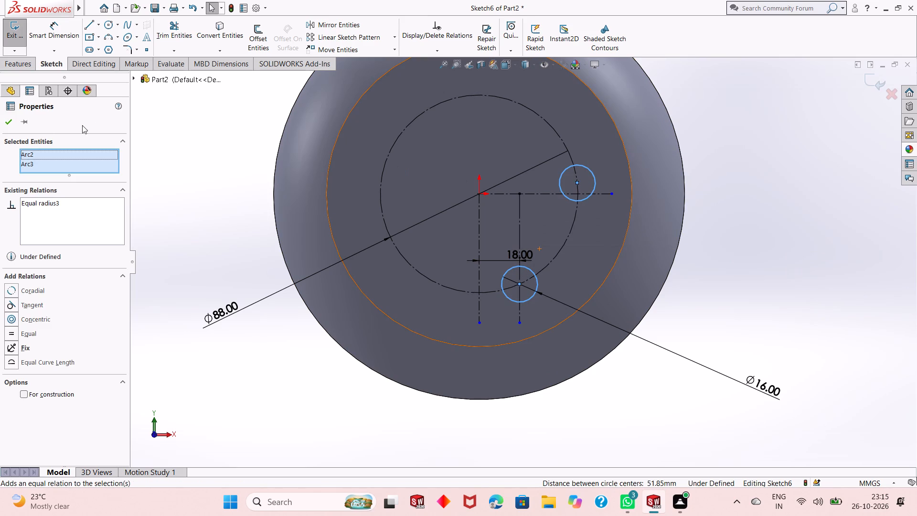
pyautogui.click(16, 123)
pyautogui.click(13, 121)
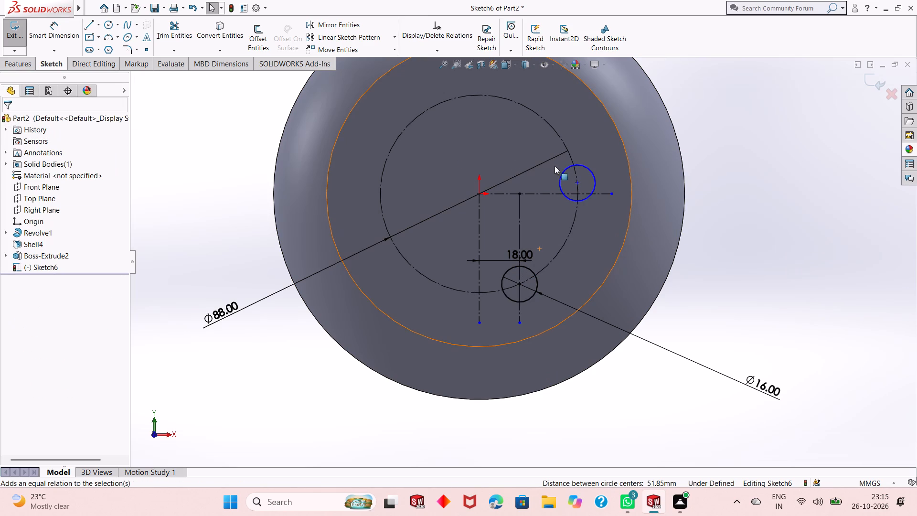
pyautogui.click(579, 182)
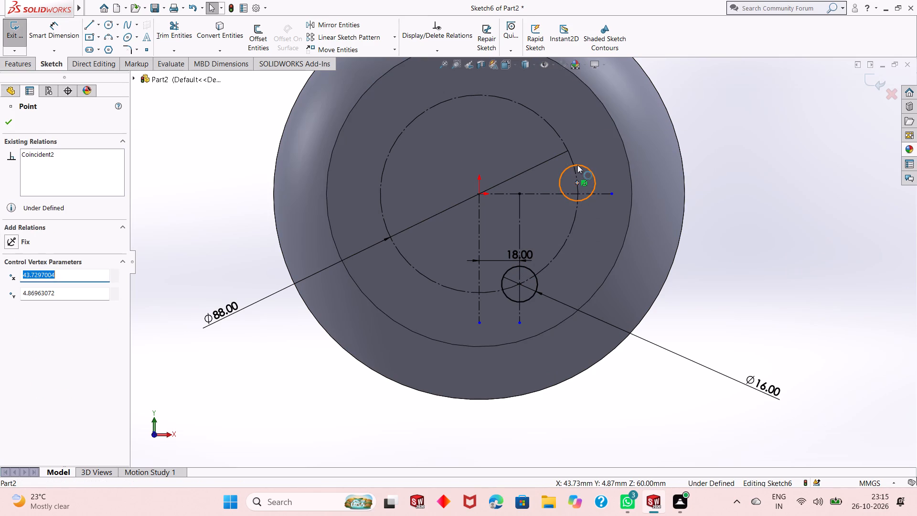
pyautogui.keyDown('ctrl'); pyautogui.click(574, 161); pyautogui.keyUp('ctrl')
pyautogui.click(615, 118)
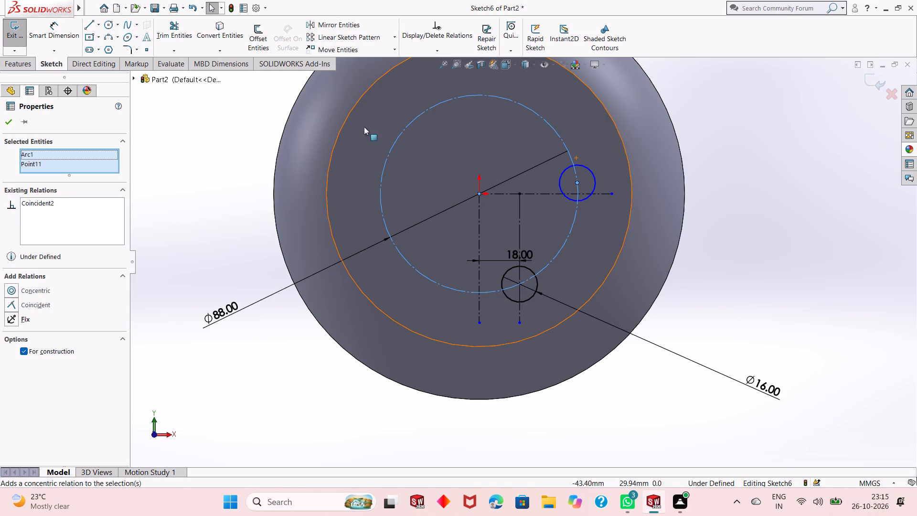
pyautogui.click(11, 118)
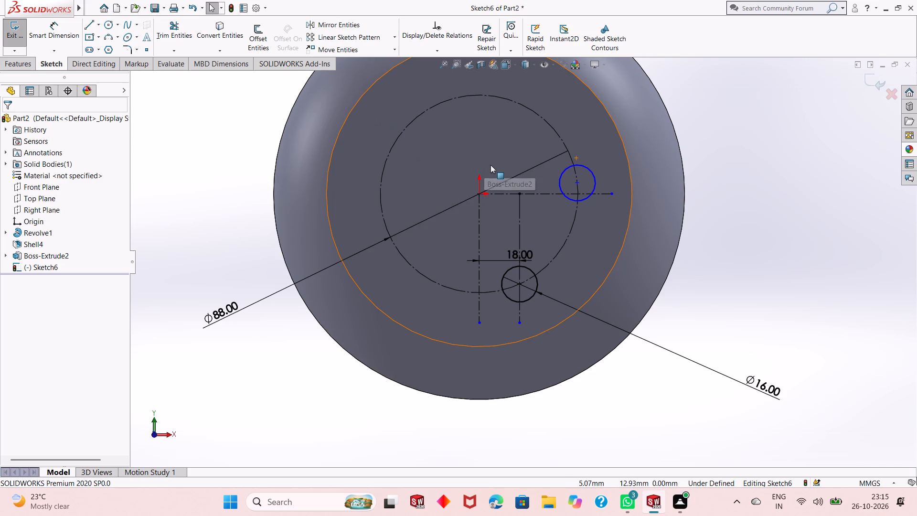
# Dimension the vertical distance between the centres of the two 16 mm circles as 45 mm.
pyautogui.click(45, 35)
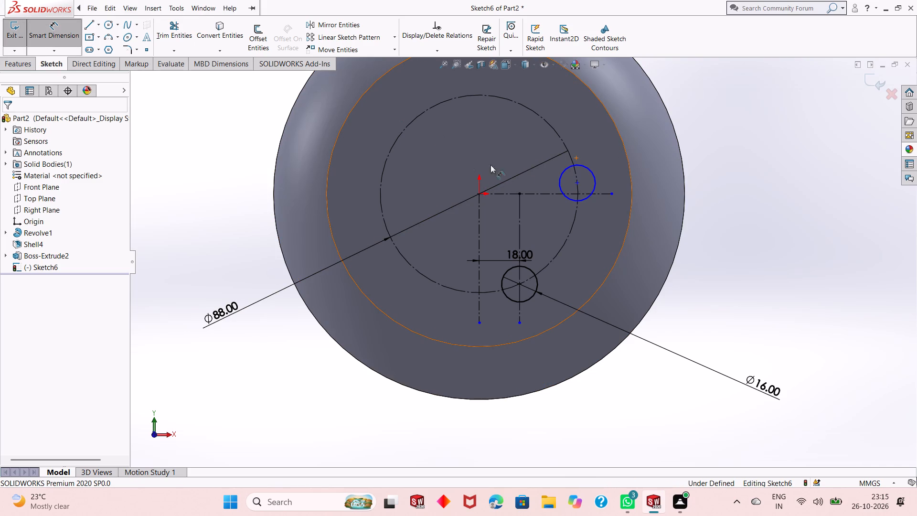
pyautogui.click(576, 184)
pyautogui.click(519, 285)
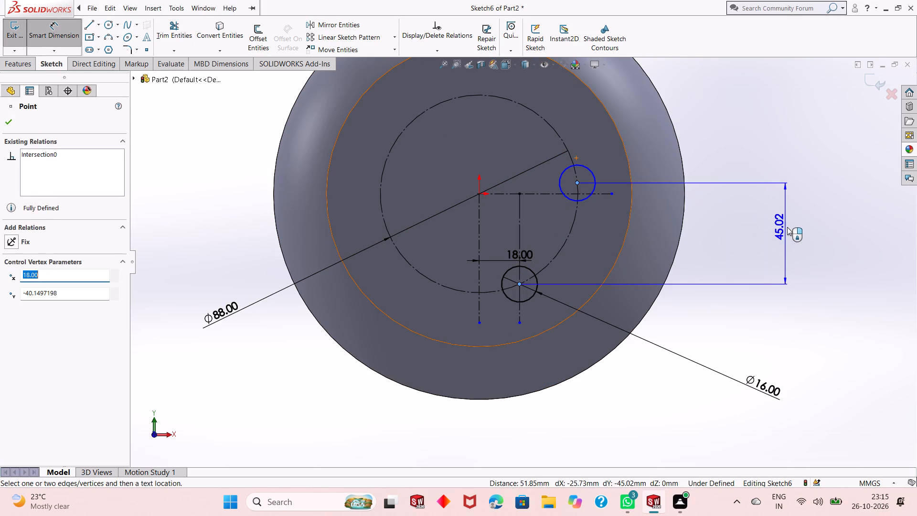
pyautogui.click(787, 227)
pyautogui.press('4')
pyautogui.press('5')
pyautogui.press('Return')
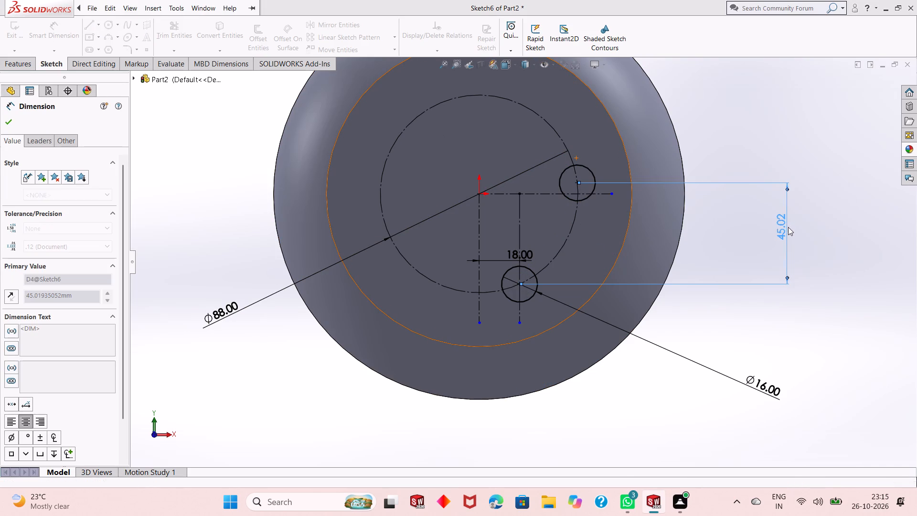
pyautogui.rightClick(762, 109)
pyautogui.click(770, 138)
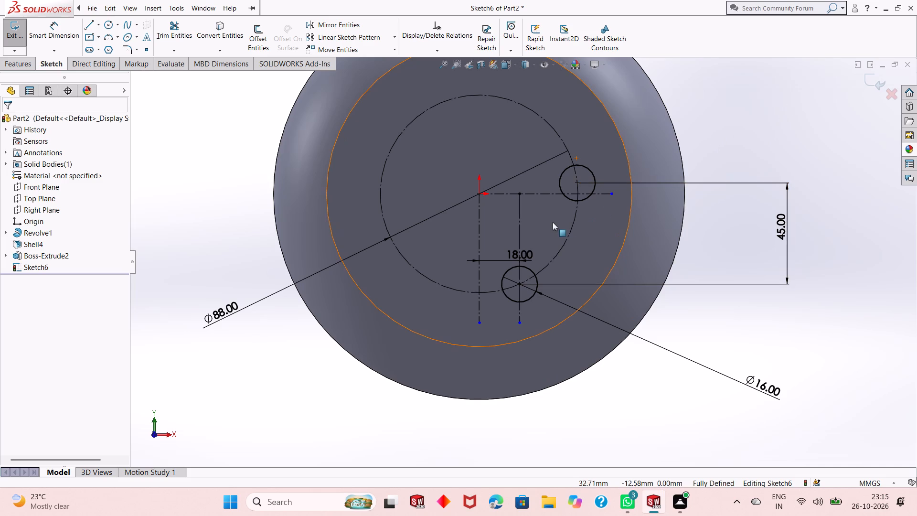
# Offset the 88 mm construction circle outward by 8 mm.
pyautogui.scroll(1, 573, 220)
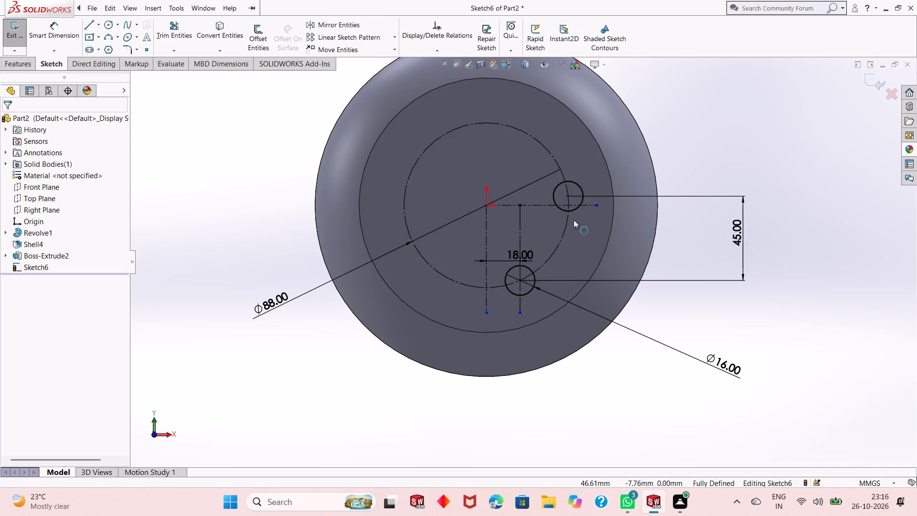
pyautogui.scroll(2, 563, 221)
pyautogui.scroll(-2, 563, 257)
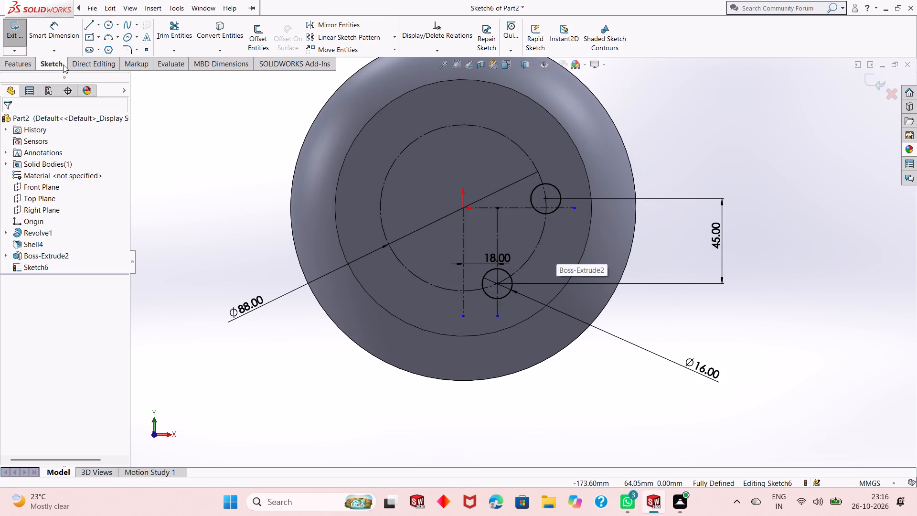
pyautogui.click(249, 33)
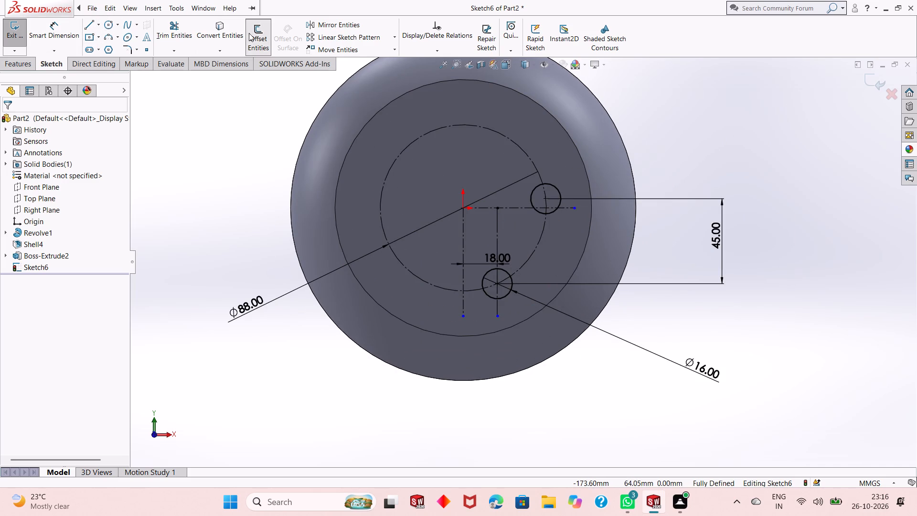
pyautogui.click(542, 229)
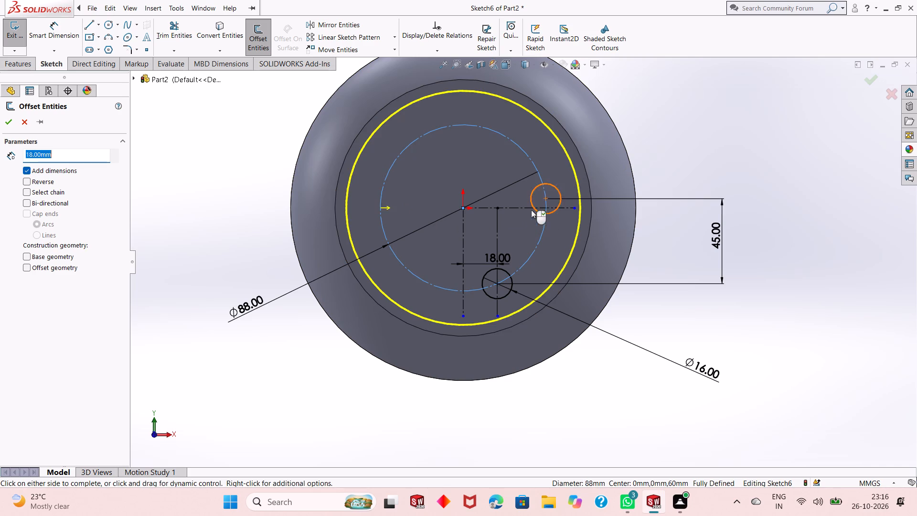
pyautogui.press('8')
pyautogui.press('Return')
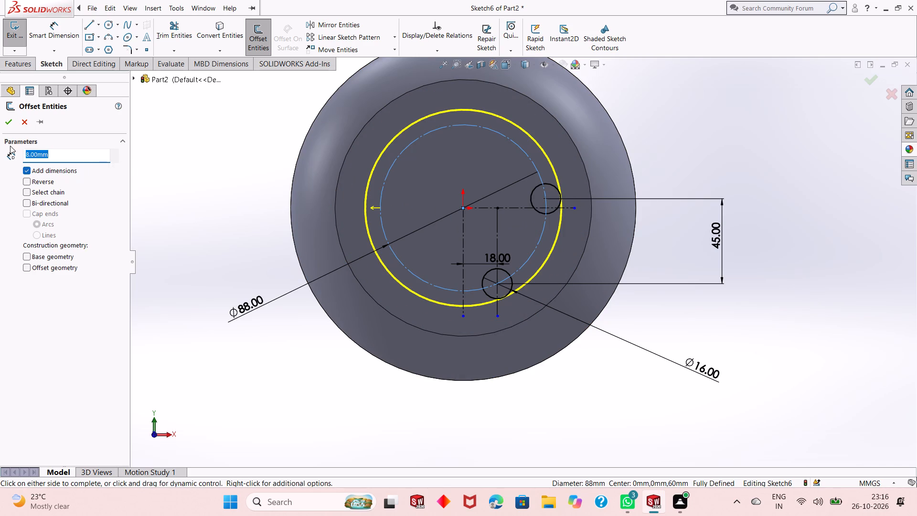
pyautogui.click(6, 128)
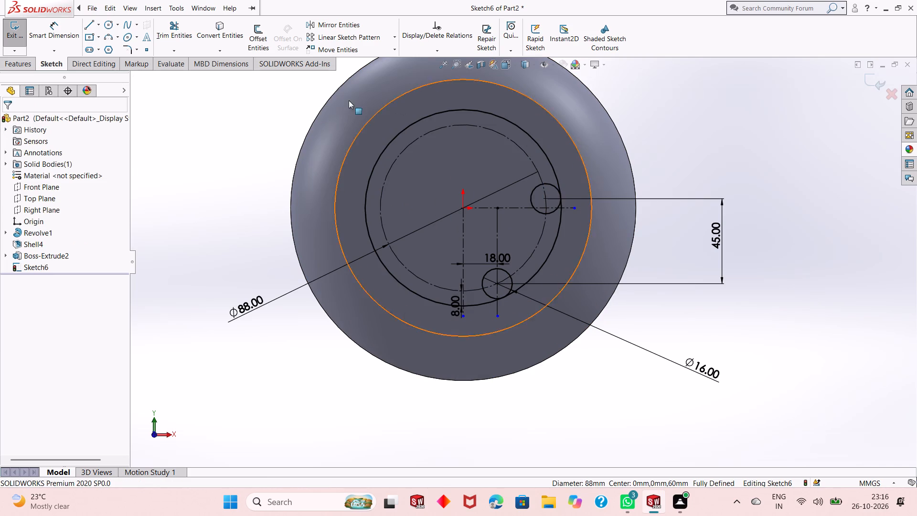
# Offset the 88 mm construction circle inward by 8 mm, using the reversed direction.
pyautogui.click(261, 43)
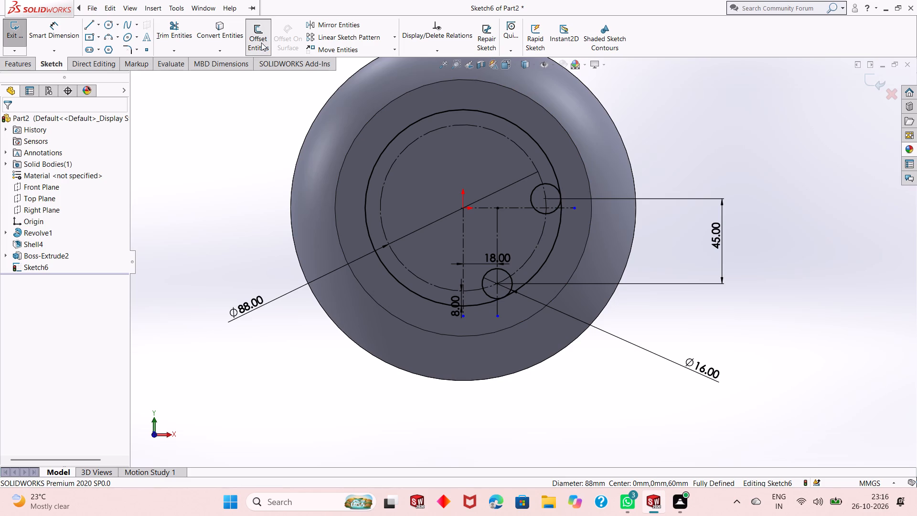
pyautogui.click(545, 219)
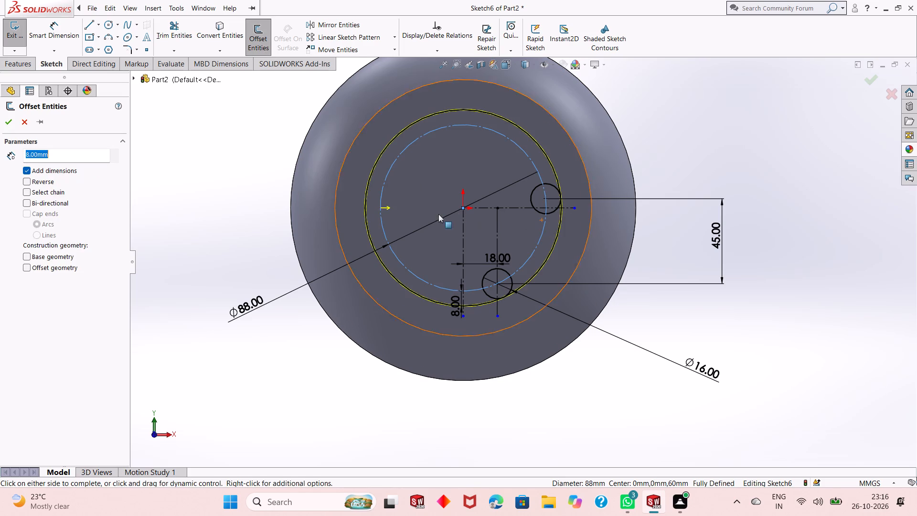
pyautogui.click(37, 184)
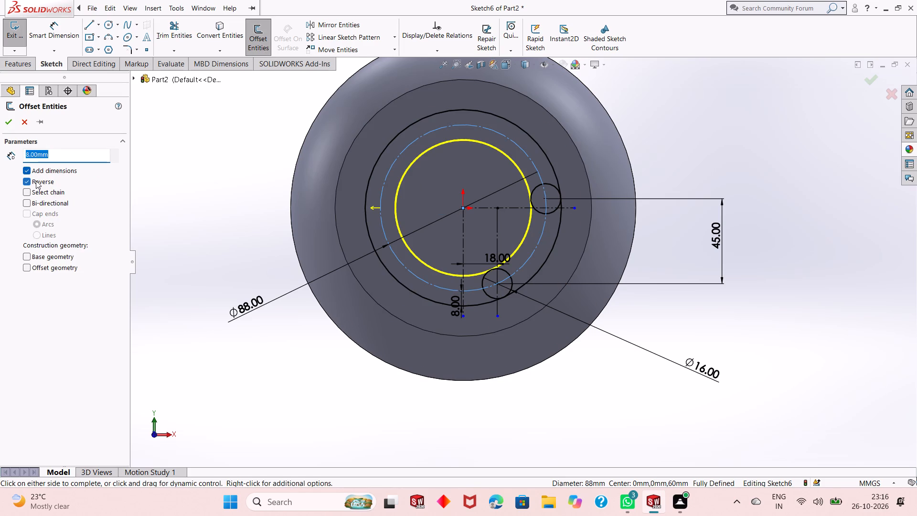
pyautogui.click(9, 119)
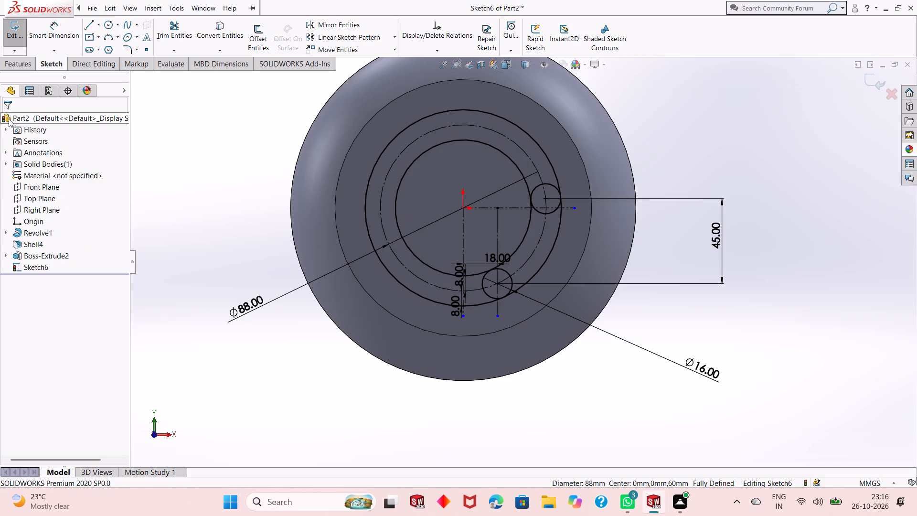
# Trim the inner offset circle above the upper 16 mm circle, keeping the arc that forms the slot's inner side.
pyautogui.click(182, 21)
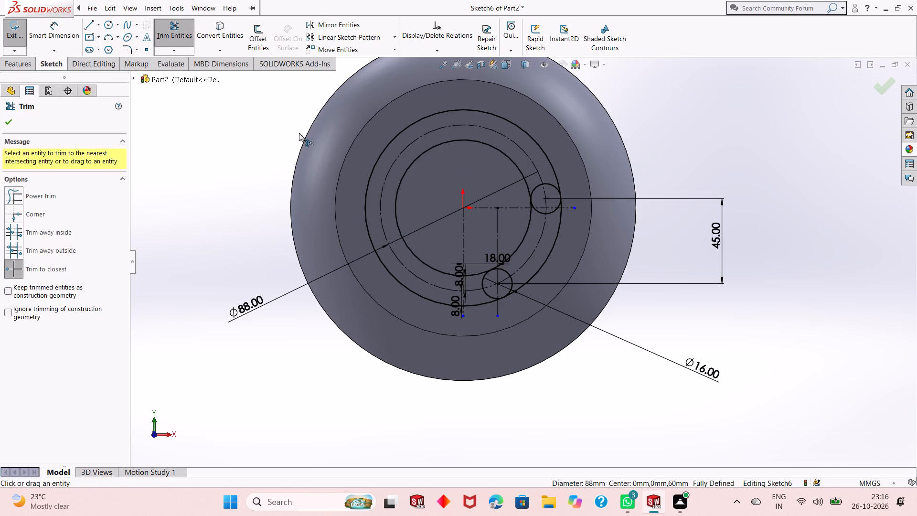
pyautogui.click(529, 187)
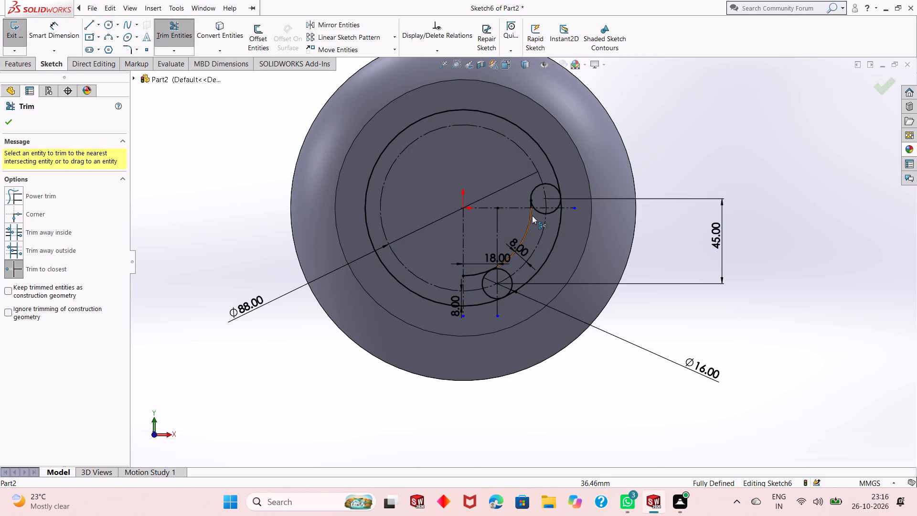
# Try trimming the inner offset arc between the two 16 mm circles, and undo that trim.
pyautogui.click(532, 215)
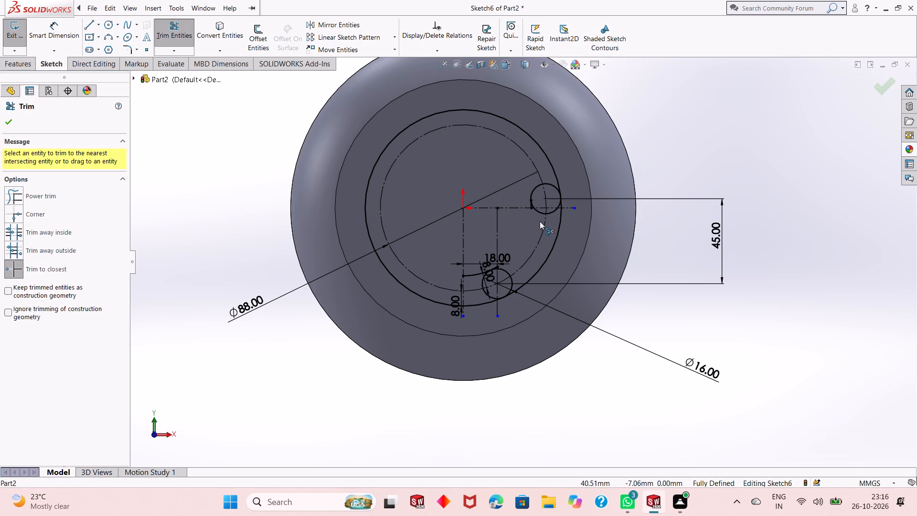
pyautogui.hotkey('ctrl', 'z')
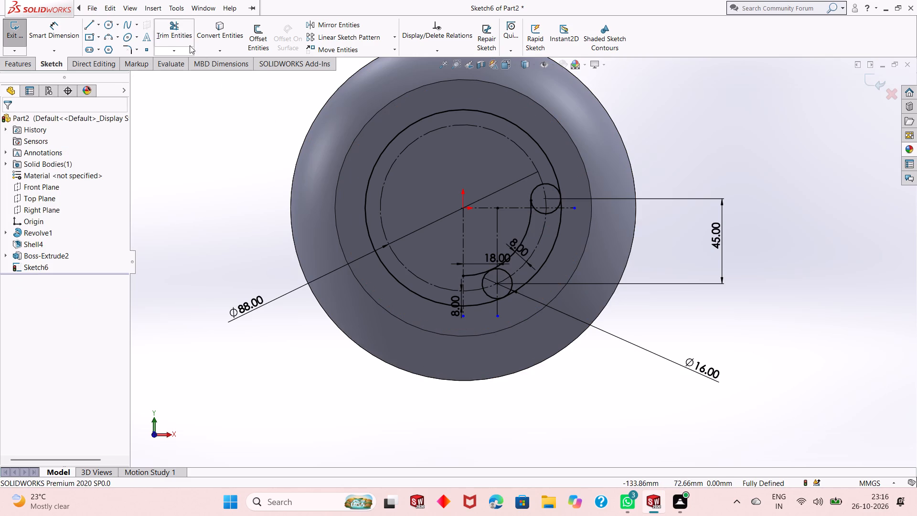
# Trim the lower half of the upper 16 mm circle, leaving only the slot's rounded upper end.
pyautogui.click(169, 30)
pyautogui.click(543, 216)
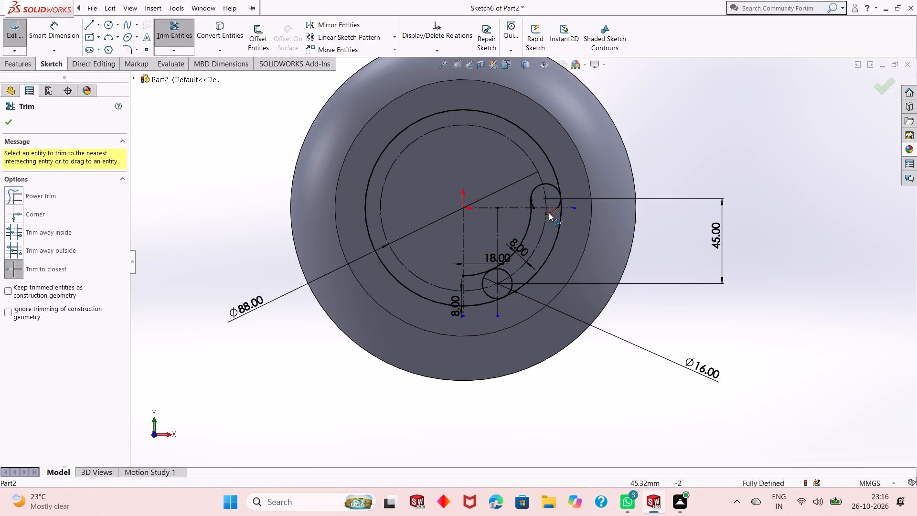
pyautogui.click(549, 213)
pyautogui.scroll(-6, 545, 210)
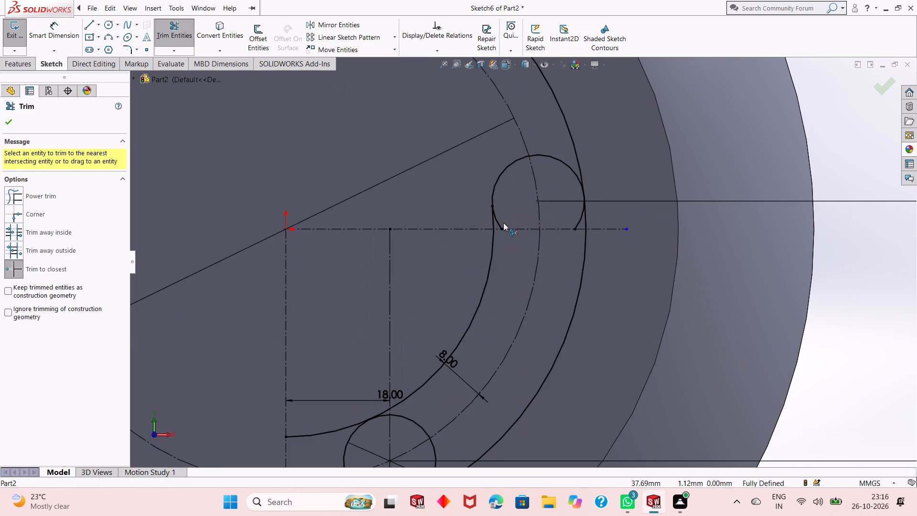
pyautogui.click(498, 220)
pyautogui.click(580, 214)
# Trim the part of the lower 16 mm circle inside the slot, leaving only the slot's rounded lower end.
pyautogui.scroll(2, 556, 226)
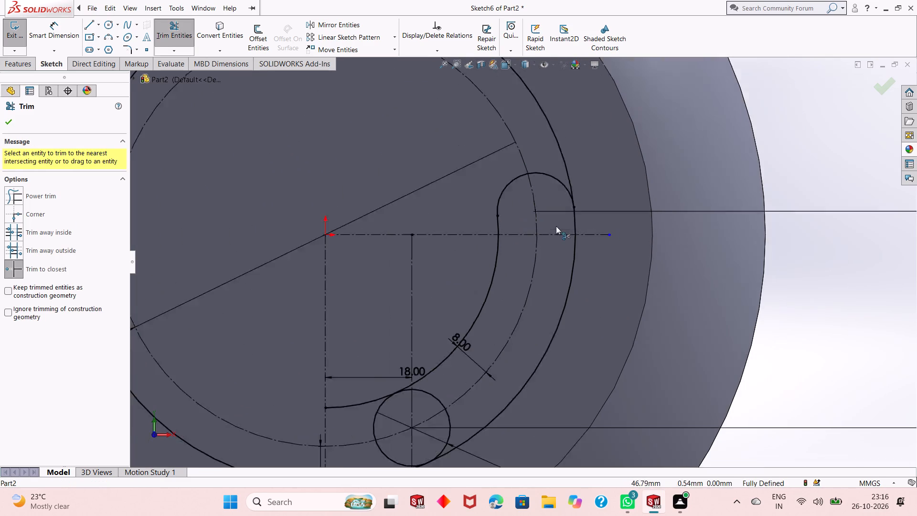
pyautogui.scroll(1, 556, 226)
pyautogui.click(454, 353)
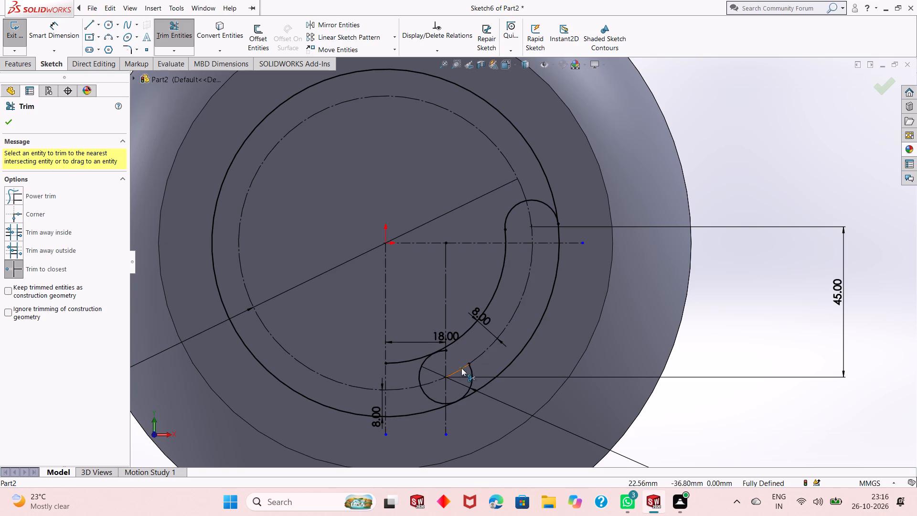
pyautogui.click(469, 370)
pyautogui.scroll(2, 469, 369)
pyautogui.scroll(-2, 465, 343)
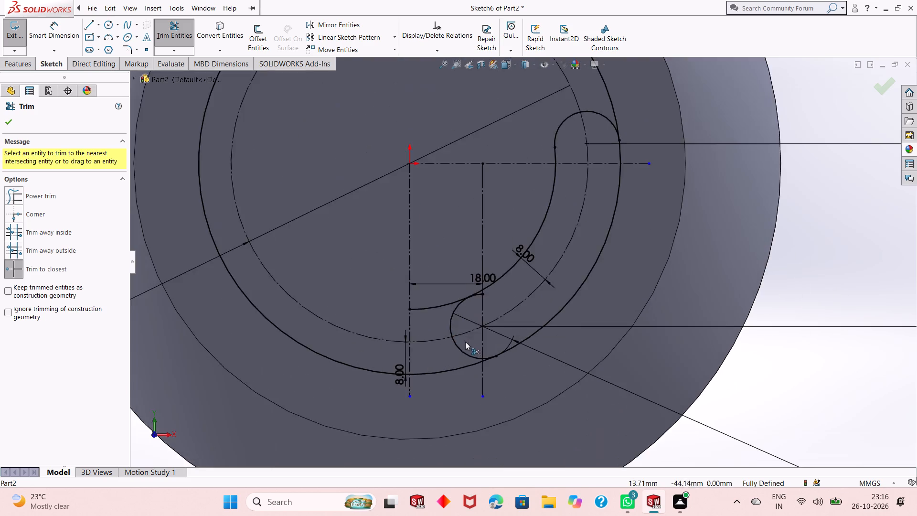
pyautogui.scroll(-7, 465, 342)
pyautogui.click(524, 208)
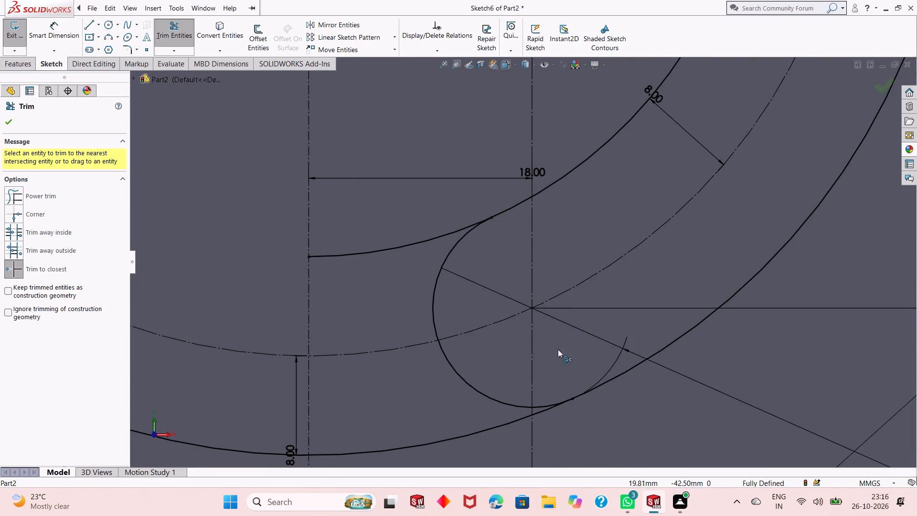
# Trim the leftover portions of the inner and outer offset circles outside the slot, leaving one closed curved slot.
pyautogui.scroll(3, 570, 384)
pyautogui.scroll(3, 572, 342)
pyautogui.click(455, 260)
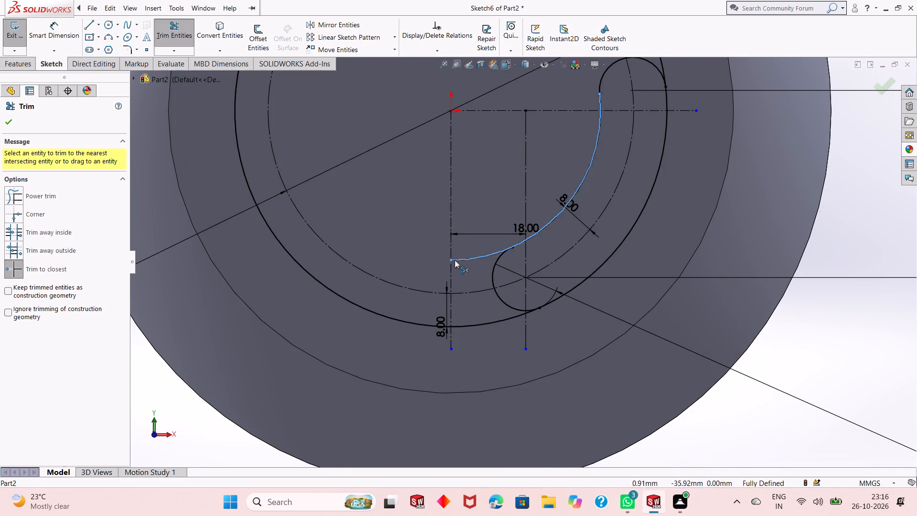
pyautogui.click(476, 326)
pyautogui.scroll(3, 476, 325)
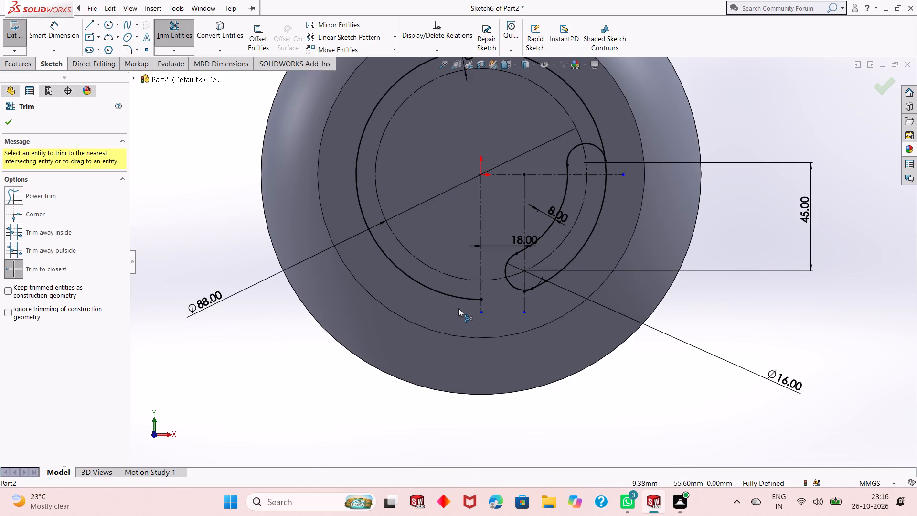
pyautogui.click(458, 300)
pyautogui.rightClick(744, 107)
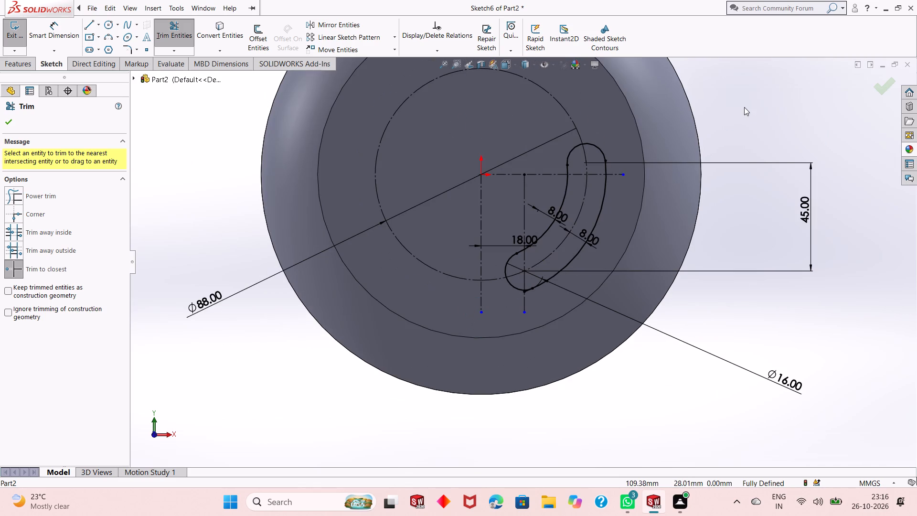
pyautogui.click(760, 135)
# Circular-pattern the closed curved slot's four arcs about the origin with 3 equally spaced instances over 360°.
pyautogui.click(597, 214)
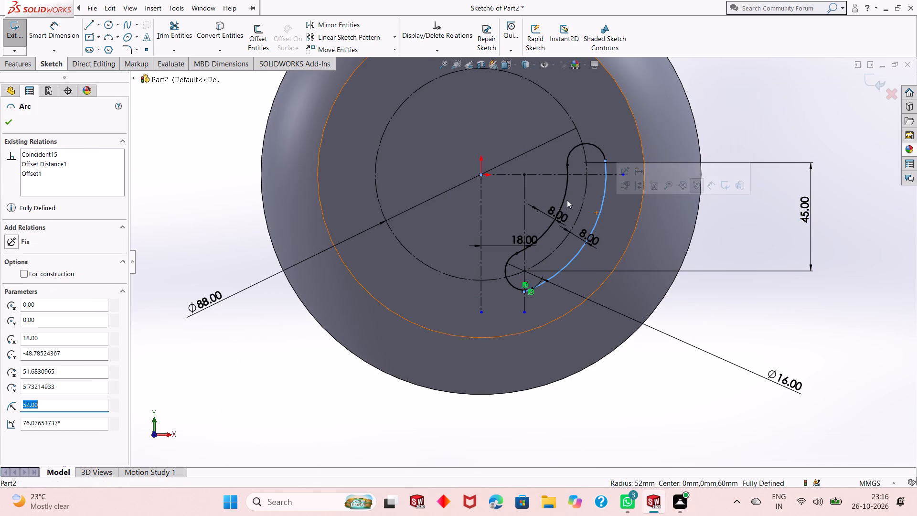
pyautogui.keyDown('ctrl'); pyautogui.click(566, 194); pyautogui.keyUp('ctrl')
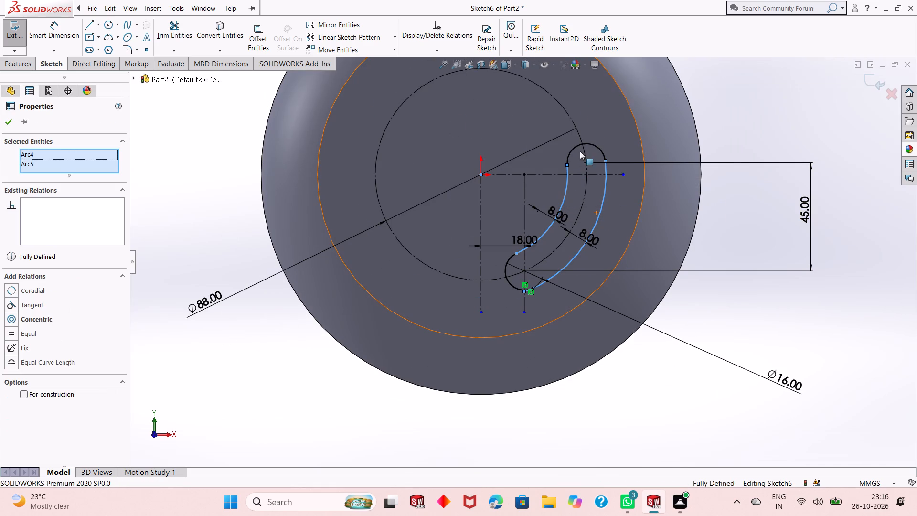
pyautogui.keyDown('ctrl'); pyautogui.click(576, 146); pyautogui.keyUp('ctrl')
pyautogui.keyDown('ctrl'); pyautogui.click(512, 285); pyautogui.keyUp('ctrl')
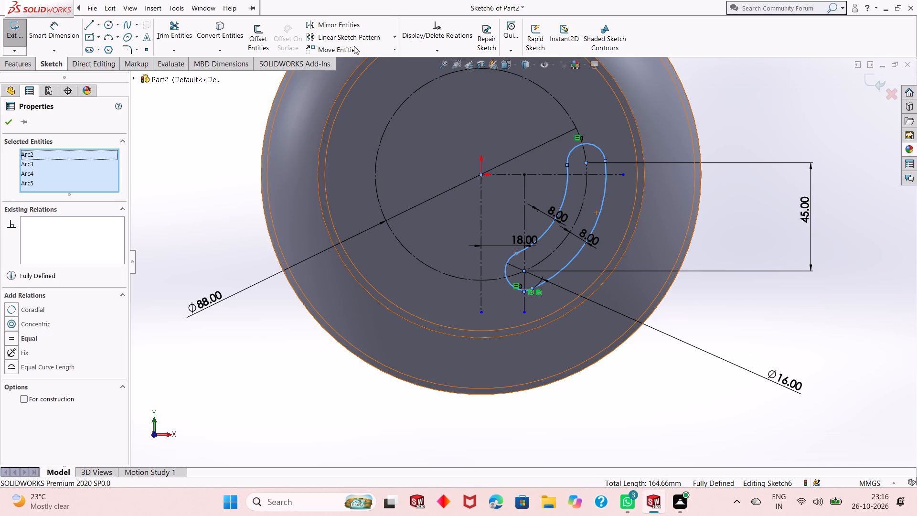
pyautogui.click(393, 34)
pyautogui.click(389, 57)
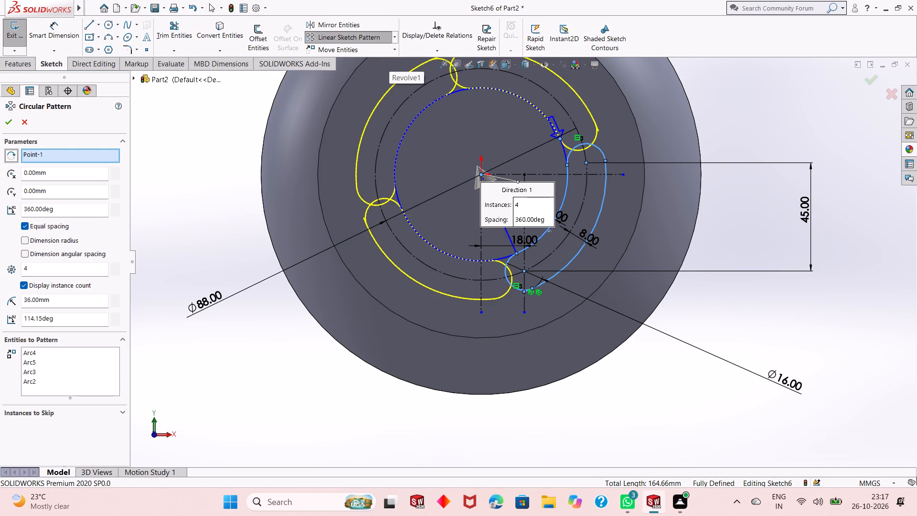
pyautogui.doubleClick(33, 264)
pyautogui.press('3')
pyautogui.press('Return')
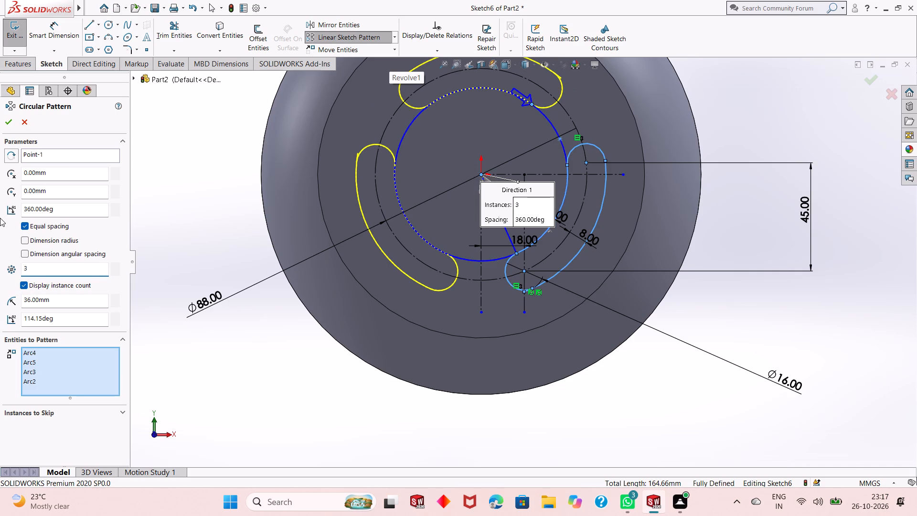
pyautogui.click(7, 121)
pyautogui.scroll(2, 381, 246)
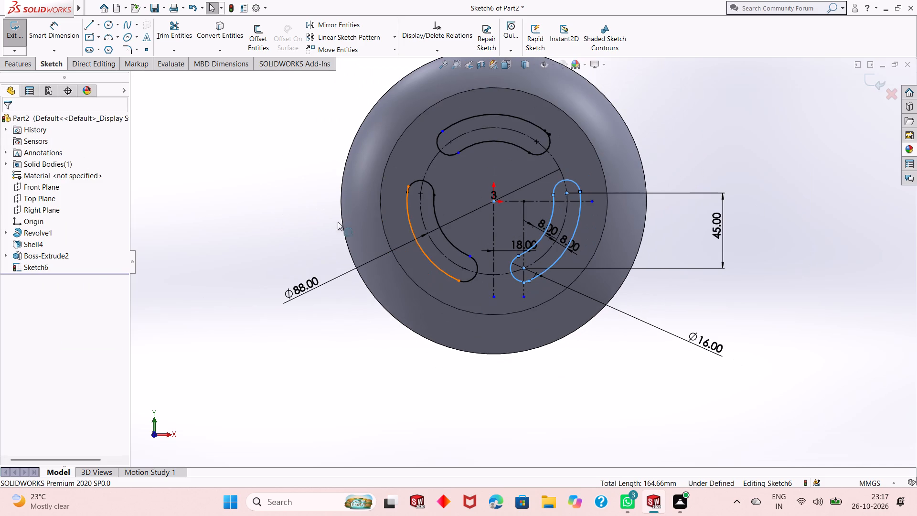
pyautogui.click(266, 180)
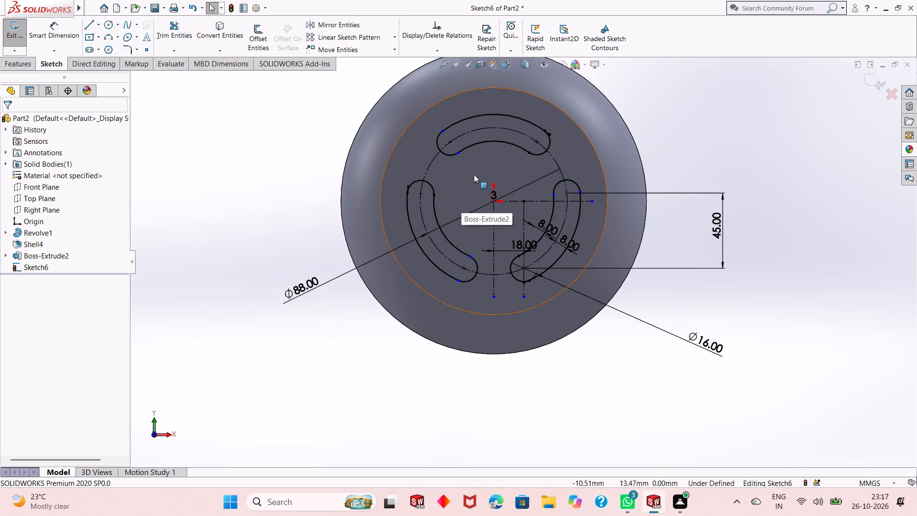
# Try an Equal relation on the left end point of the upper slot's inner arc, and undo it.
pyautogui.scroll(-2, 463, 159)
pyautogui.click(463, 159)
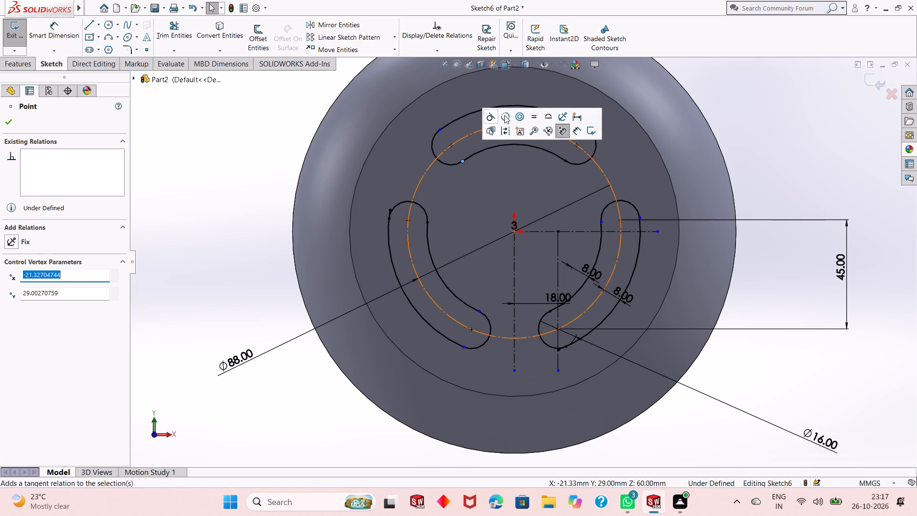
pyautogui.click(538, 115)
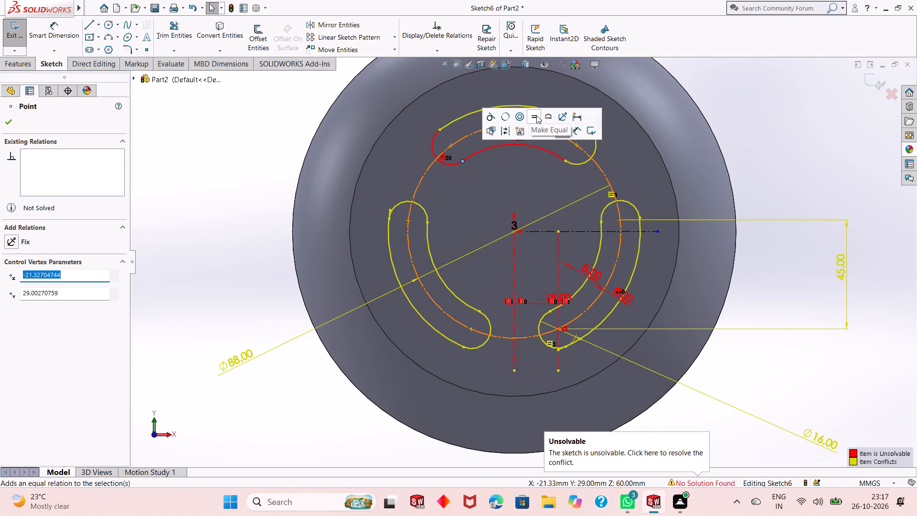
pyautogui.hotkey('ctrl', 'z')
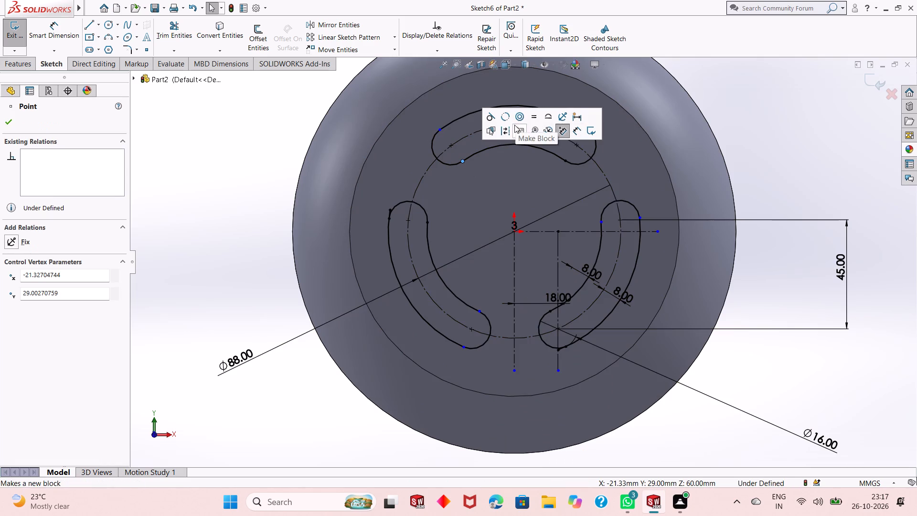
# Add a Fix relation to the left end point of the upper slot's inner arc.
pyautogui.click(562, 115)
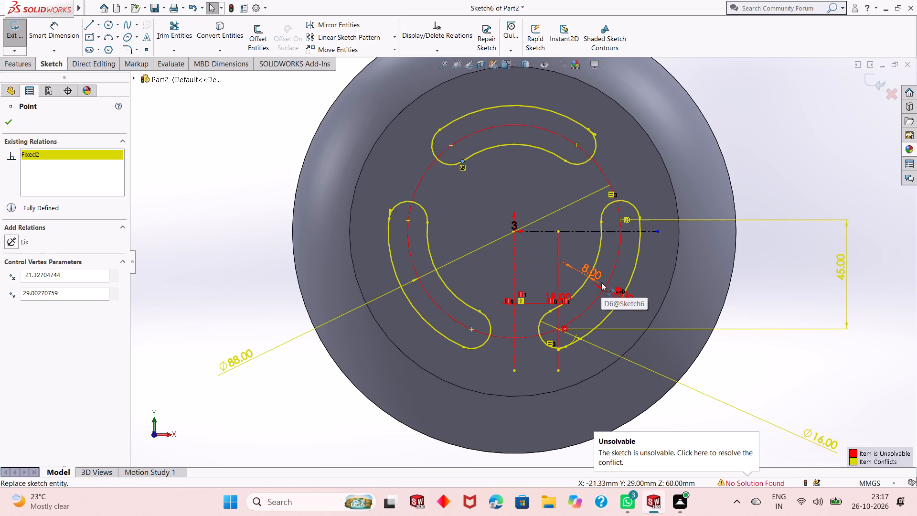
# Delete the 18 mm horizontal dimension and the two 8 mm offset dimensions on the original slot.
pyautogui.scroll(-2, 573, 326)
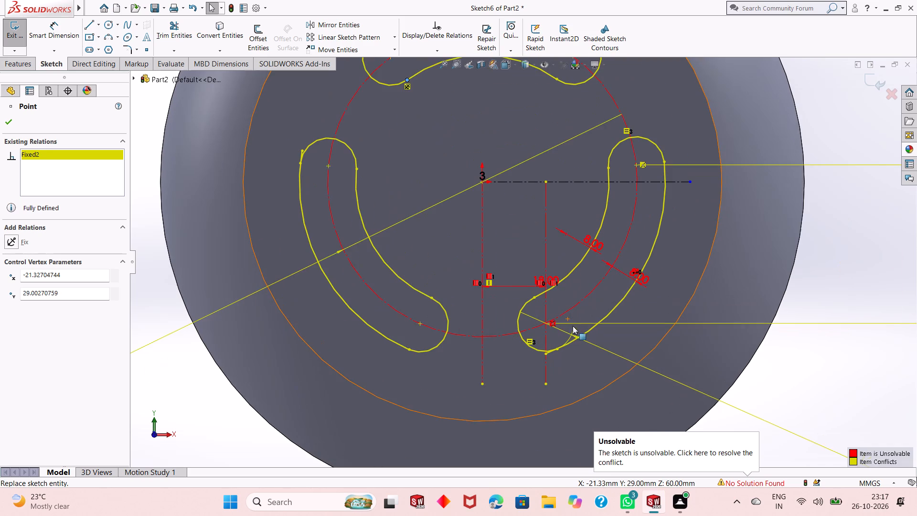
pyautogui.rightClick(543, 286)
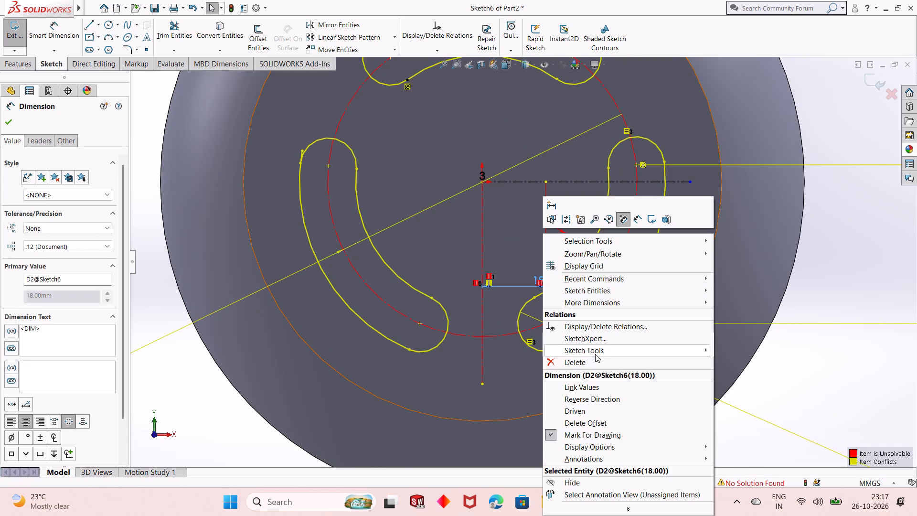
pyautogui.click(595, 358)
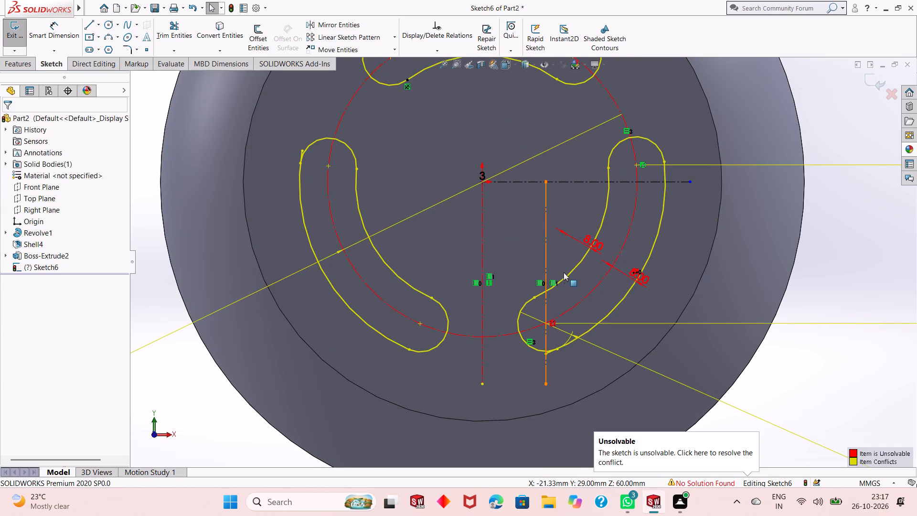
pyautogui.rightClick(586, 245)
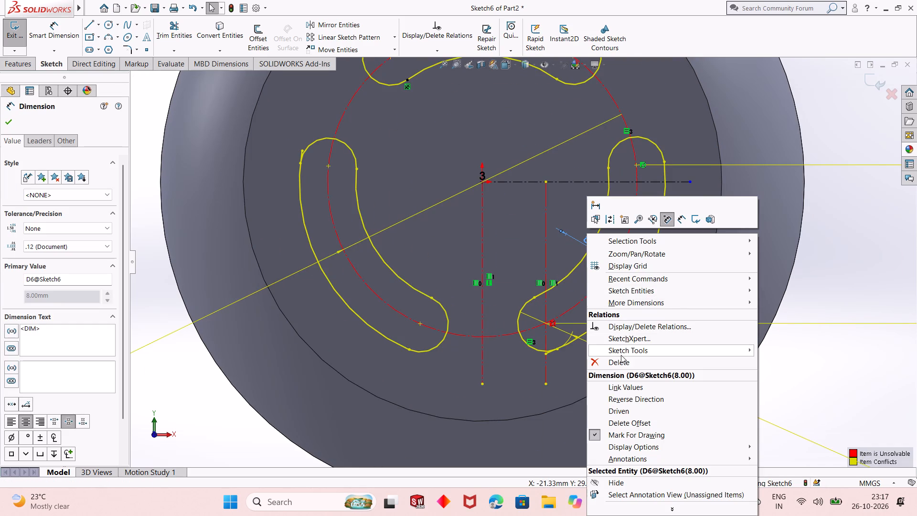
pyautogui.click(621, 361)
pyautogui.rightClick(647, 277)
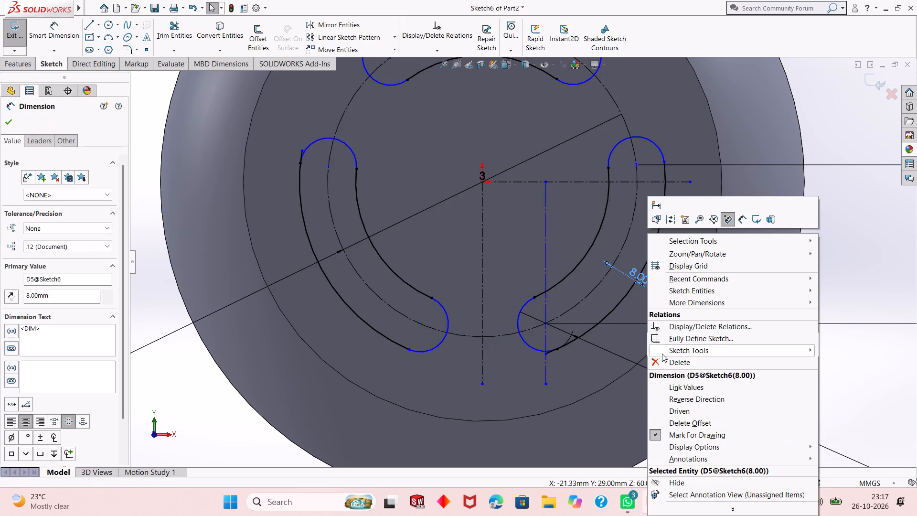
pyautogui.click(663, 366)
# Delete the vertical construction line running through the lower arc centre of the original slot.
pyautogui.scroll(3, 615, 350)
pyautogui.scroll(-1, 532, 270)
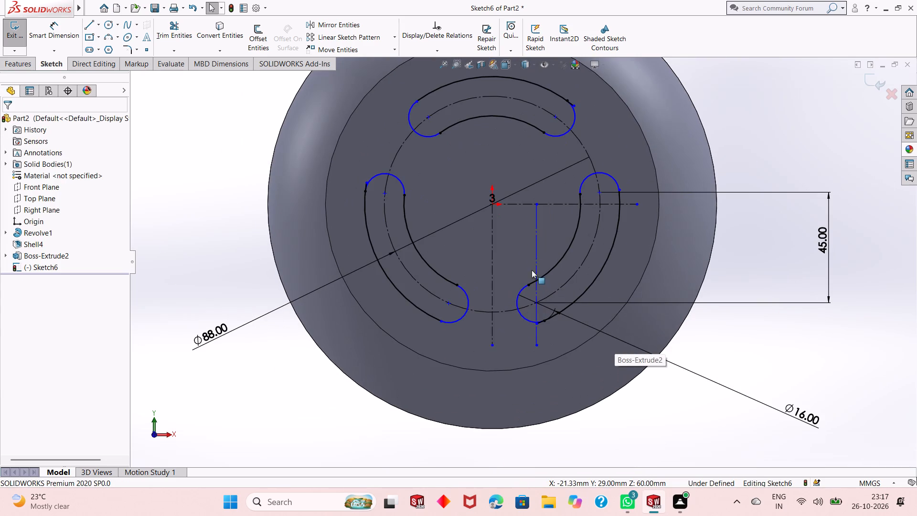
pyautogui.rightClick(537, 233)
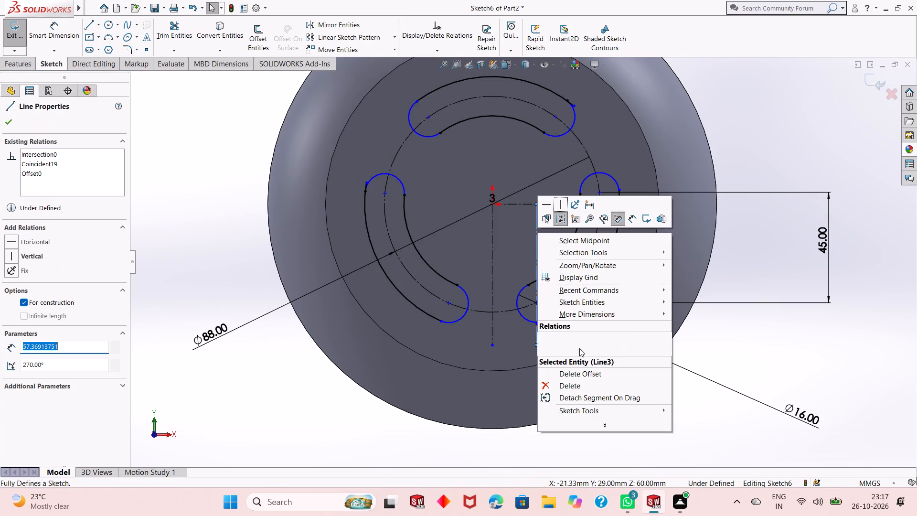
pyautogui.click(581, 383)
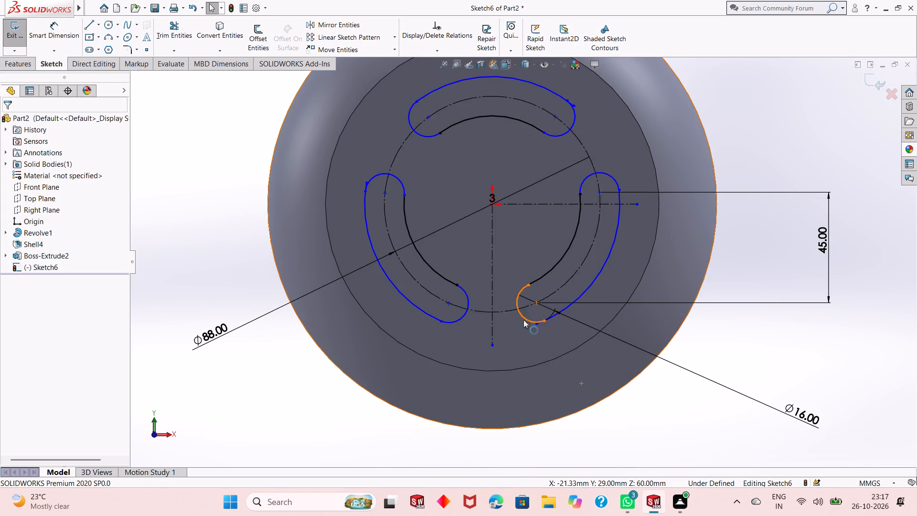
# Trim the short piece of outer arc overhanging the lower rounded end of the original slot, and leave the Trim command.
pyautogui.scroll(-3, 523, 323)
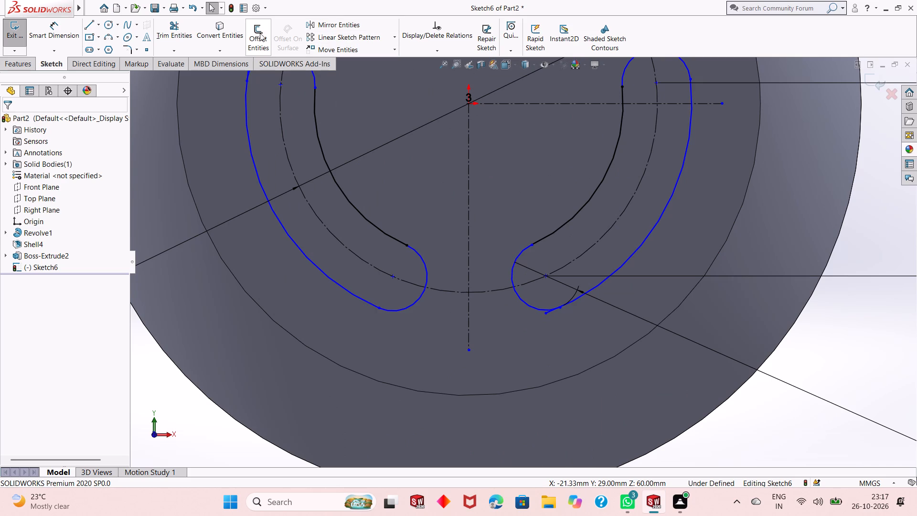
pyautogui.click(170, 27)
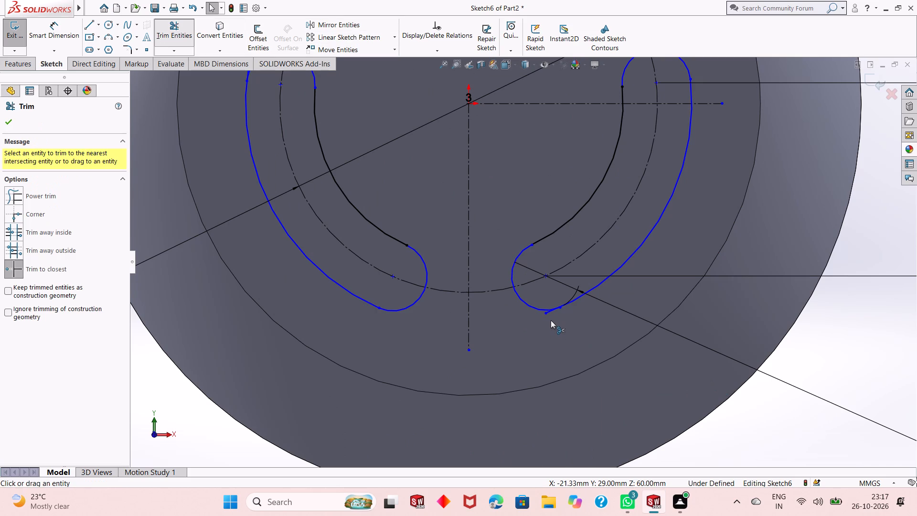
pyautogui.click(550, 314)
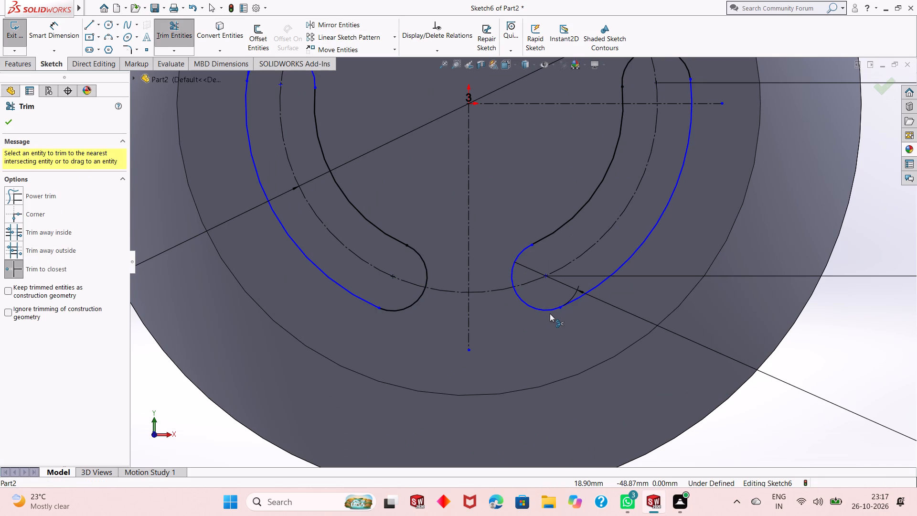
pyautogui.scroll(4, 550, 313)
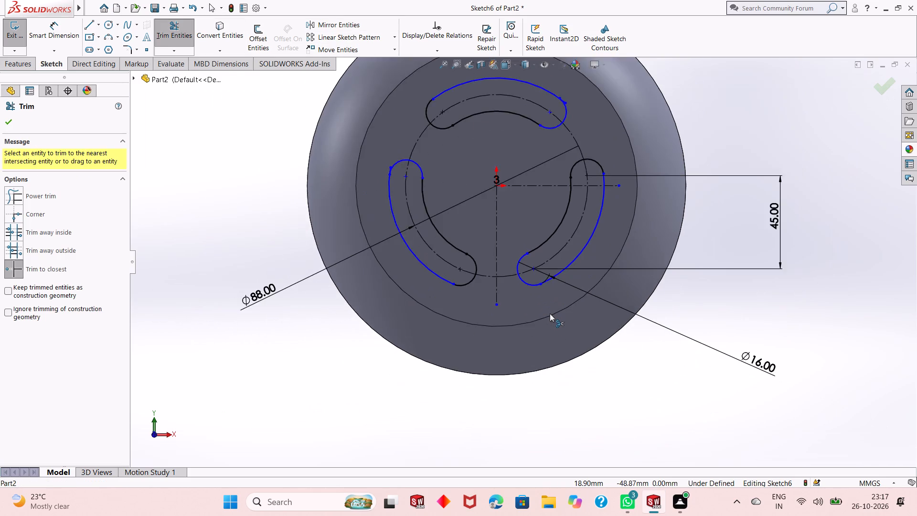
pyautogui.scroll(1, 550, 313)
pyautogui.scroll(-1, 492, 223)
pyautogui.rightClick(782, 82)
pyautogui.click(789, 112)
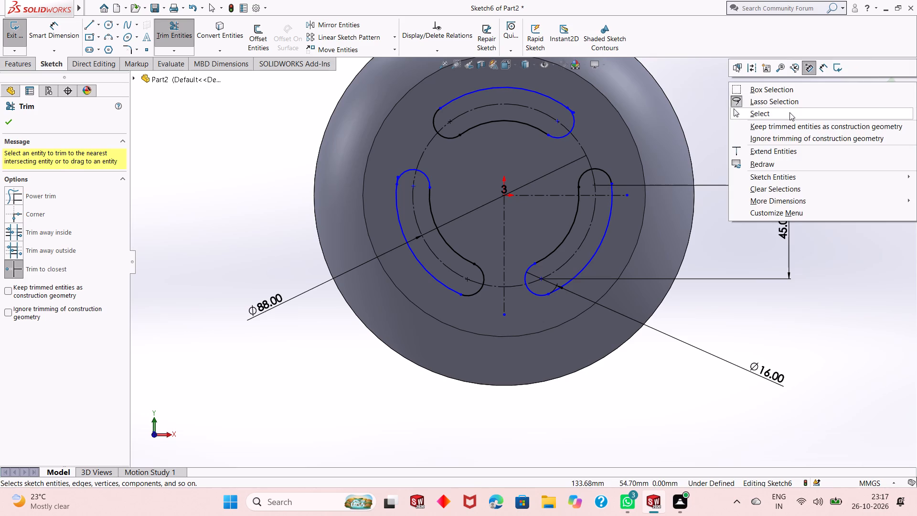
# Add a Fix relation to the upper end point of the original slot's outer arc.
pyautogui.click(609, 183)
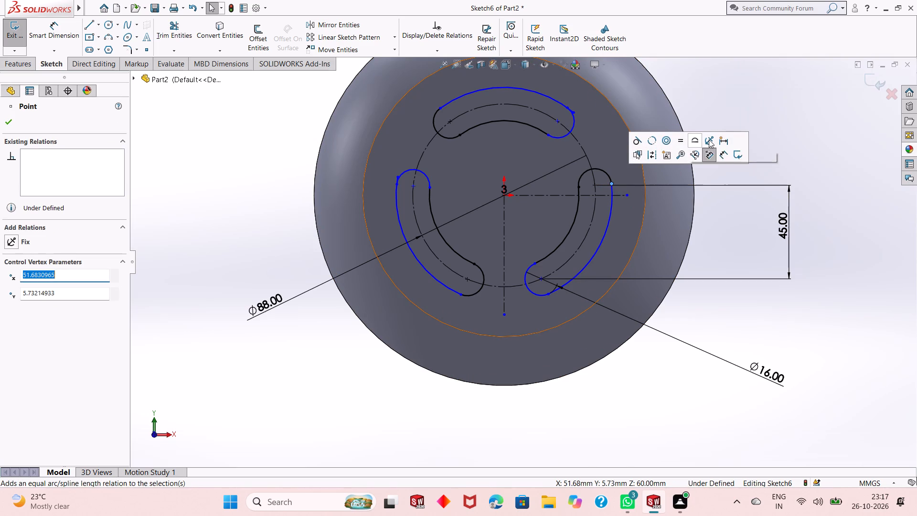
pyautogui.click(709, 140)
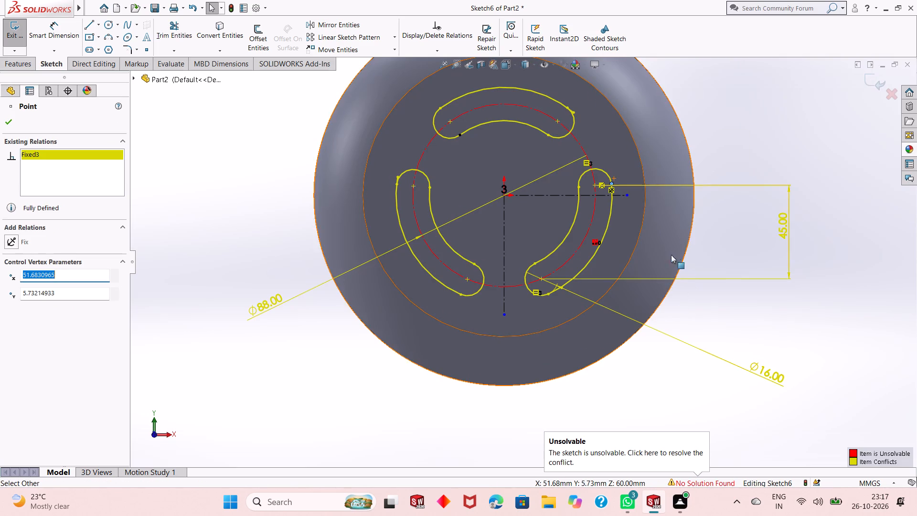
# Delete the conflicting relation marked in red beside the middle of the original slot.
pyautogui.rightClick(597, 242)
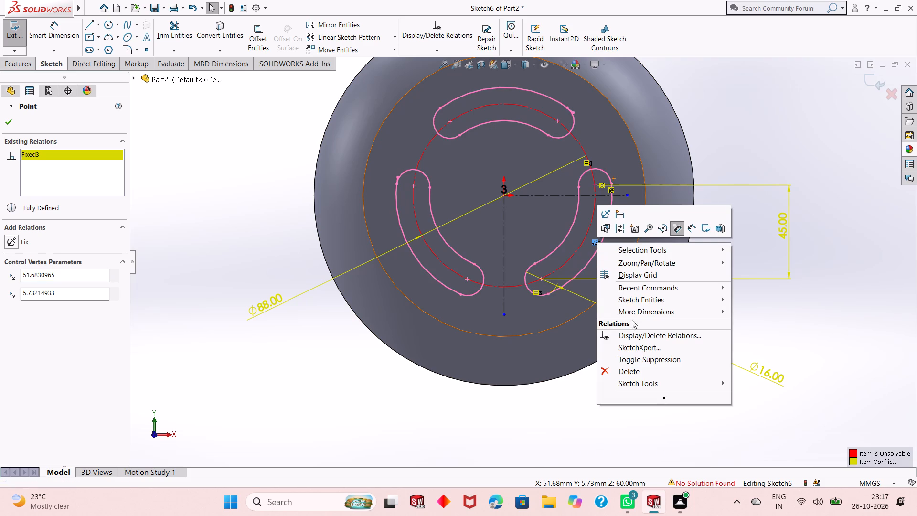
pyautogui.click(636, 370)
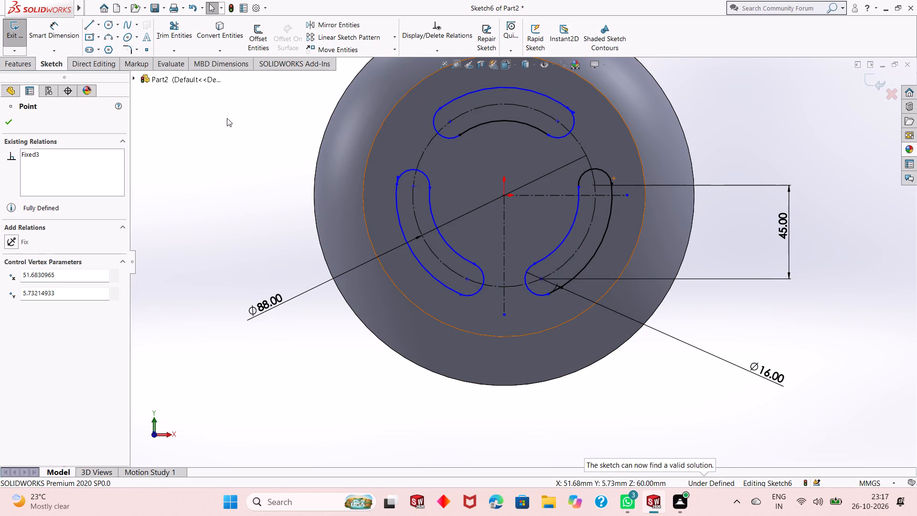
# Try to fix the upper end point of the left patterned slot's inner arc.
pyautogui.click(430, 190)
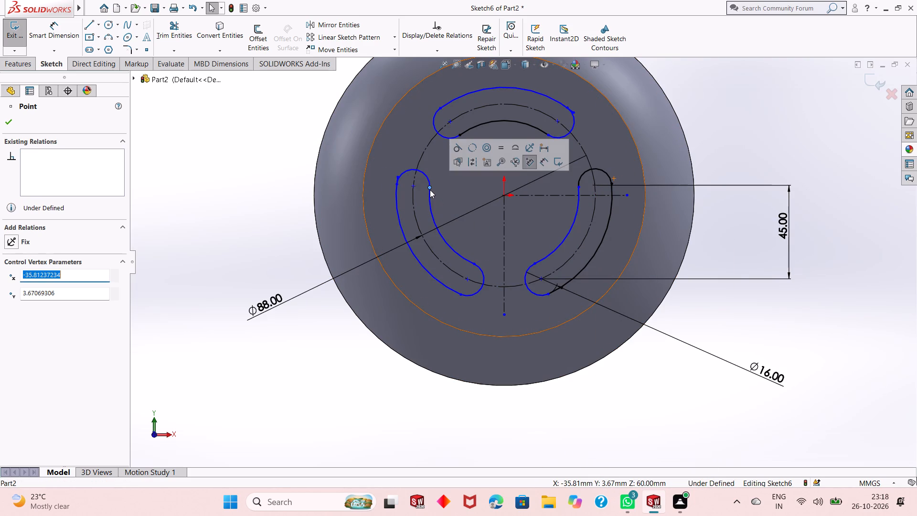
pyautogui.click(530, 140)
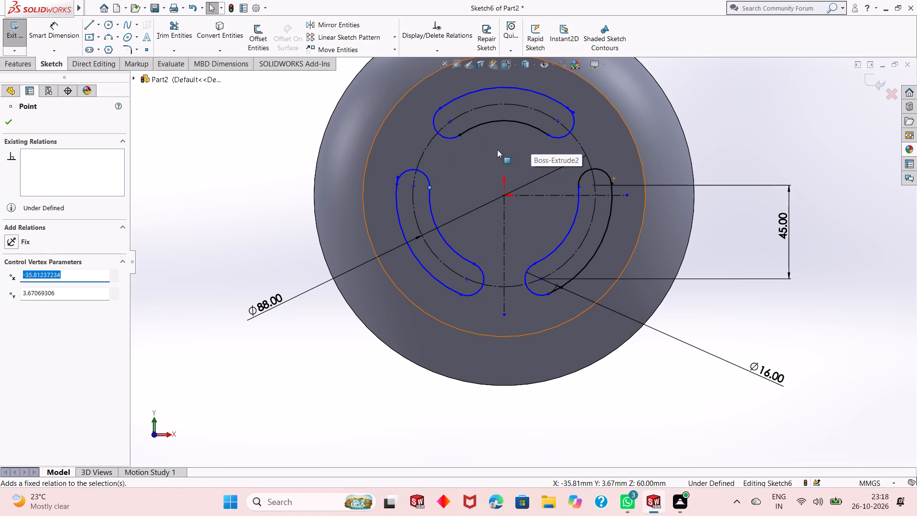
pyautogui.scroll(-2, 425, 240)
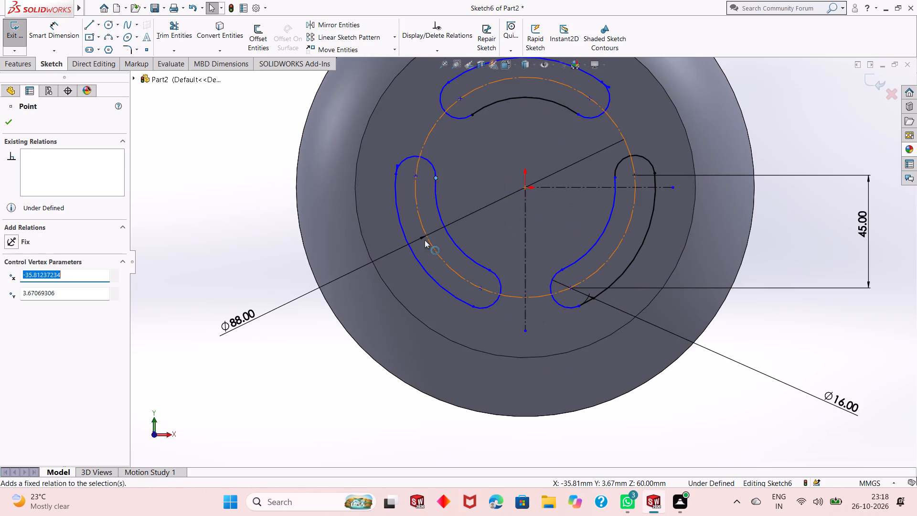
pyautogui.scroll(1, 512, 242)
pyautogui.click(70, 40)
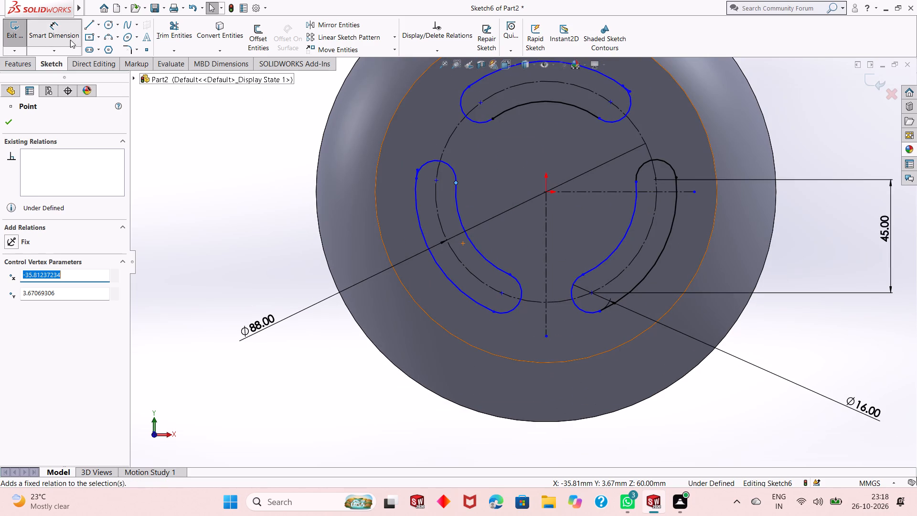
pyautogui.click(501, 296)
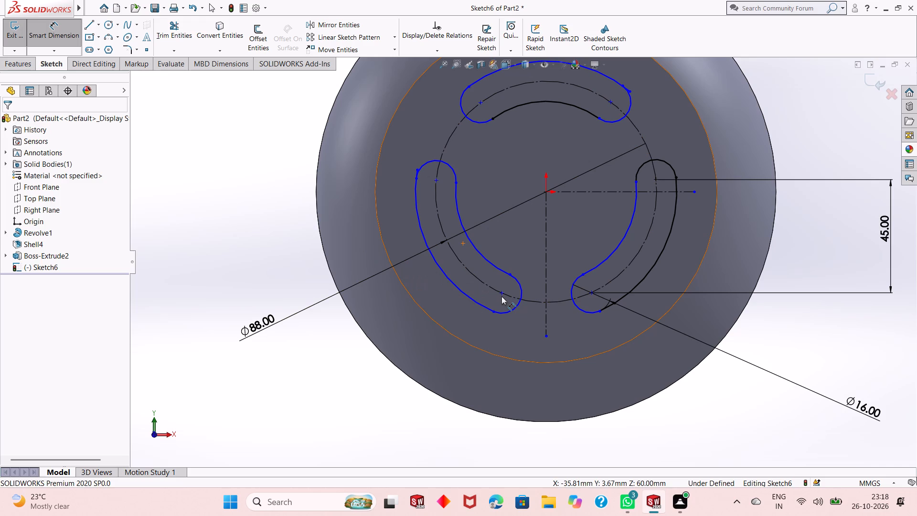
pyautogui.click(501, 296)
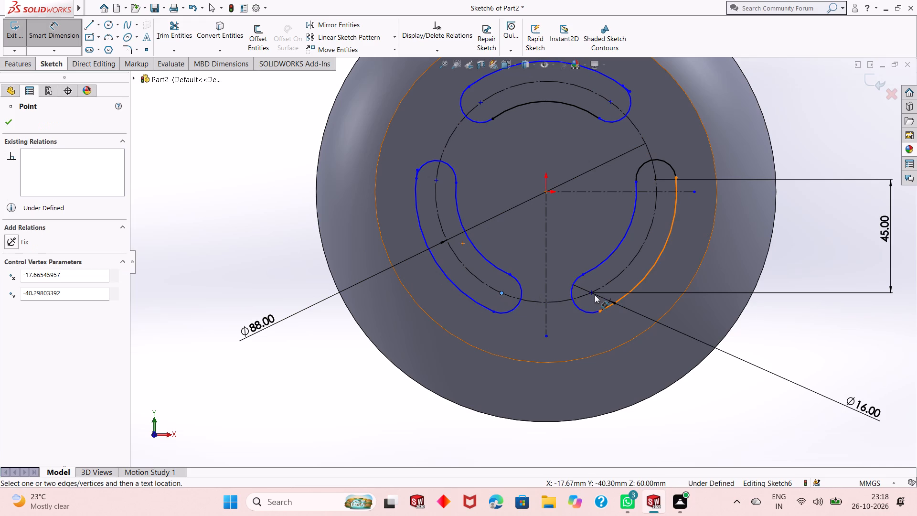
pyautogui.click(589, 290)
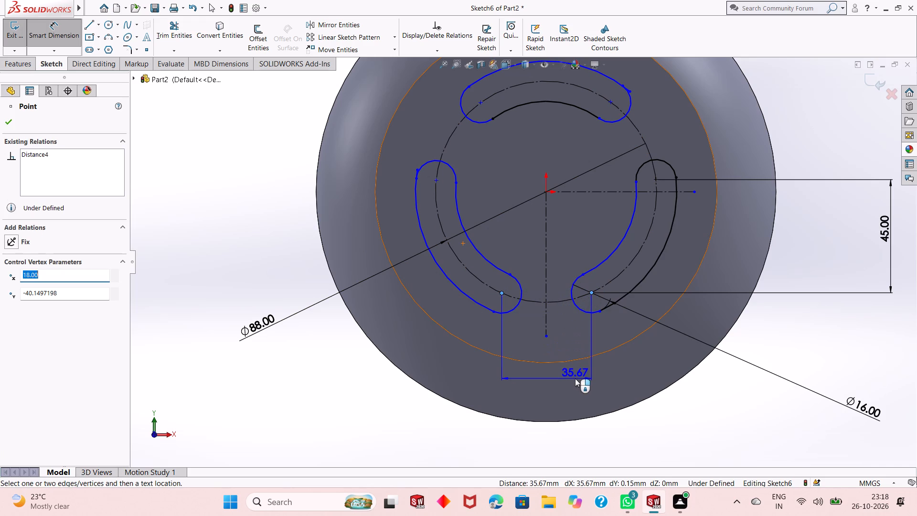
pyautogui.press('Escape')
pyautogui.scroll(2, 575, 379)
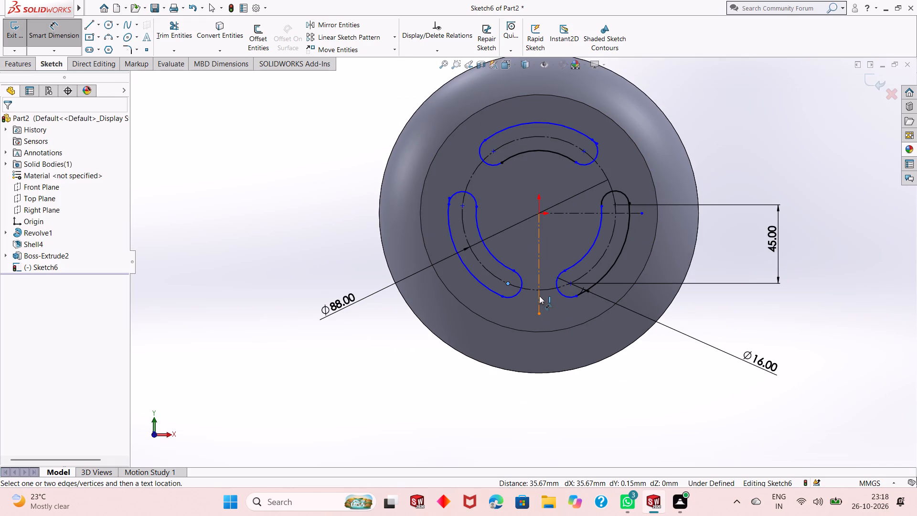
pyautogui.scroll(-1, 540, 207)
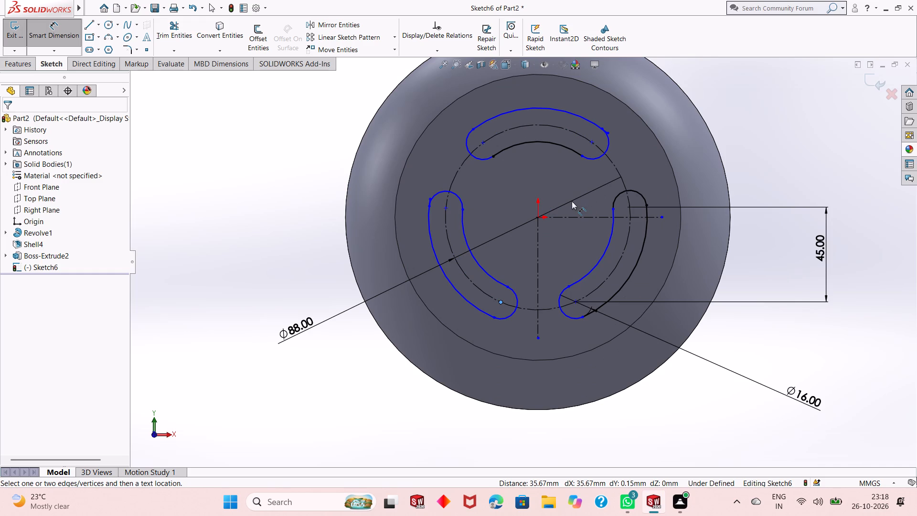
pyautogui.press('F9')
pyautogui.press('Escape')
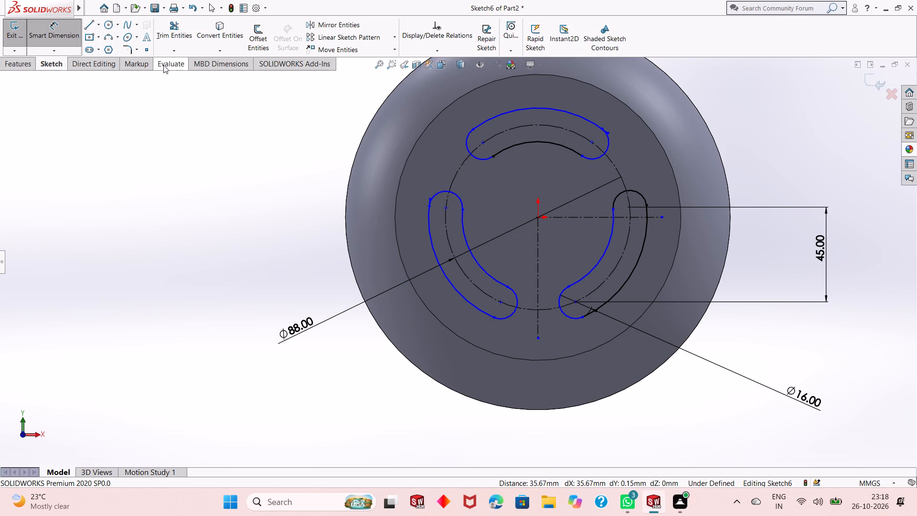
# Trim the short outer-arc pieces overhanging the rounded ends of the top and left patterned slots, and leave the Trim command.
pyautogui.scroll(-2, 548, 168)
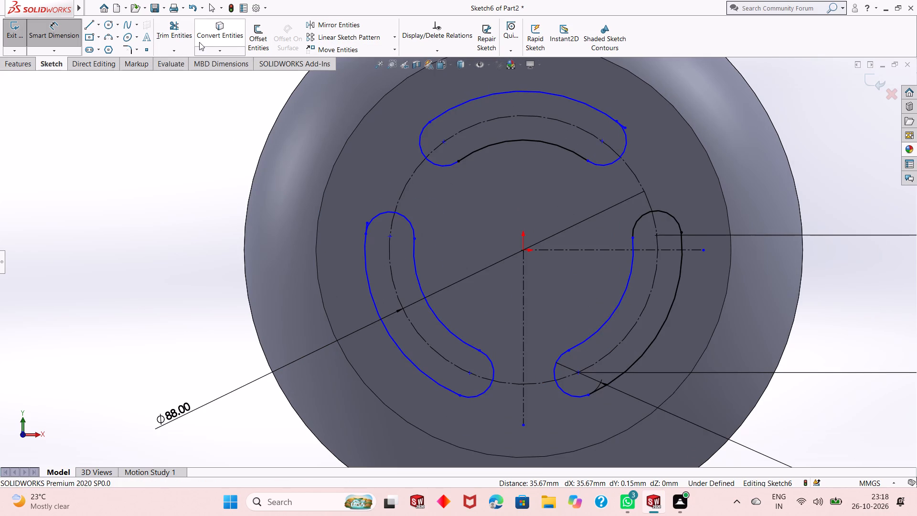
pyautogui.click(176, 42)
pyautogui.scroll(-2, 618, 149)
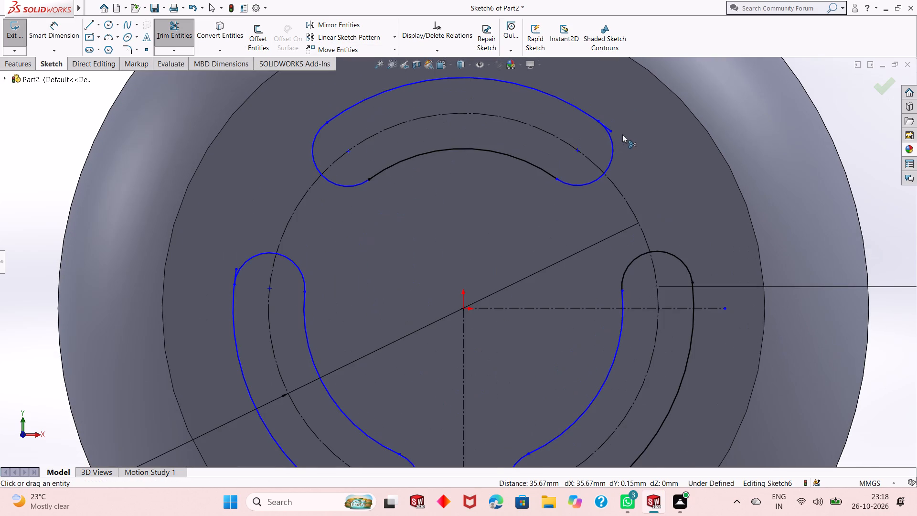
pyautogui.click(612, 130)
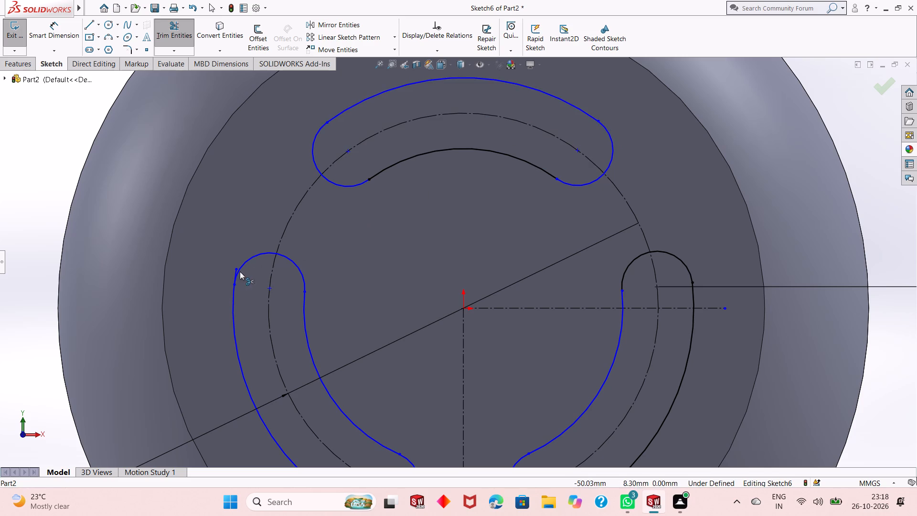
pyautogui.click(236, 272)
pyautogui.scroll(2, 368, 276)
pyautogui.rightClick(765, 166)
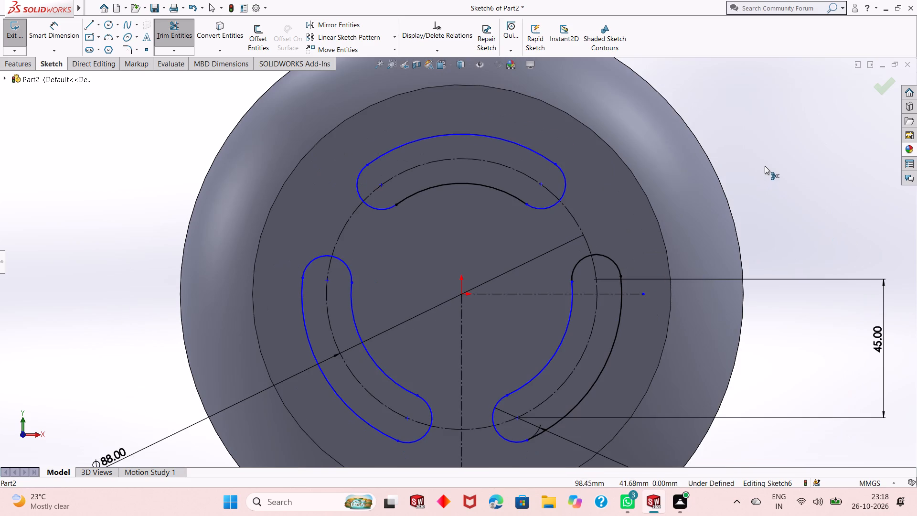
pyautogui.click(768, 199)
pyautogui.press('Escape')
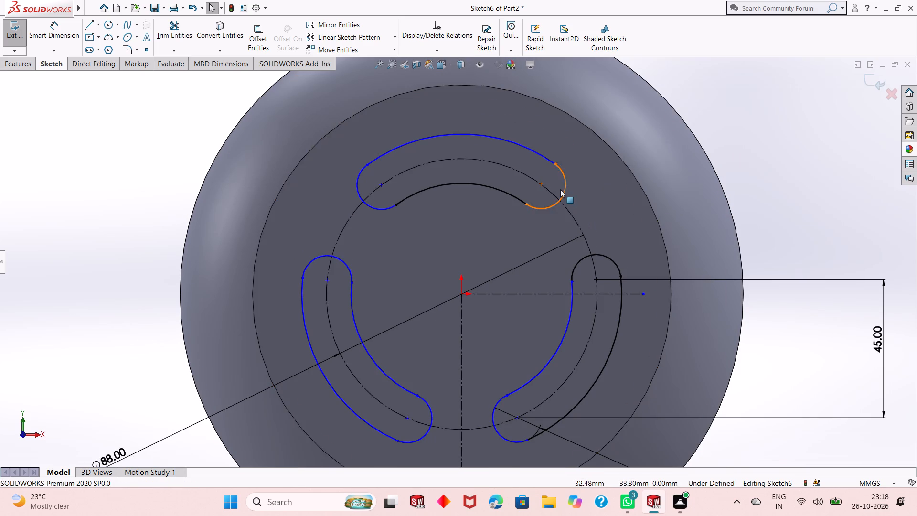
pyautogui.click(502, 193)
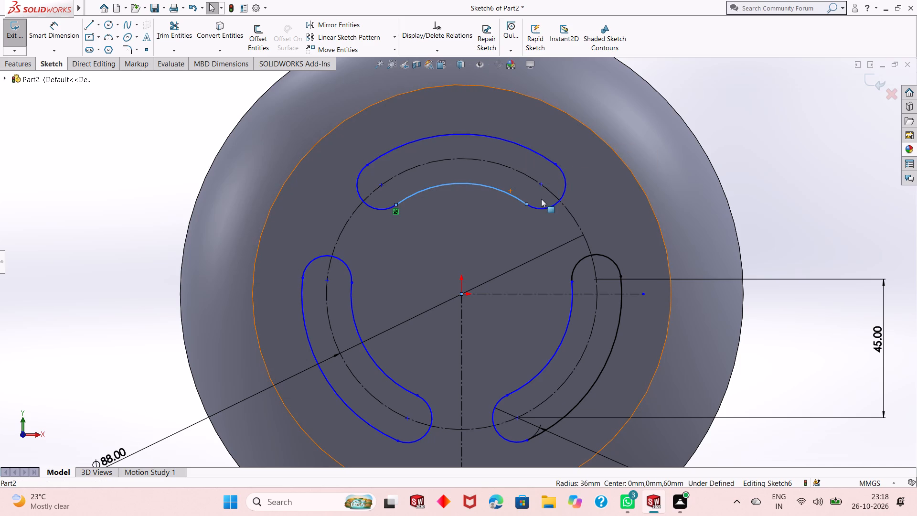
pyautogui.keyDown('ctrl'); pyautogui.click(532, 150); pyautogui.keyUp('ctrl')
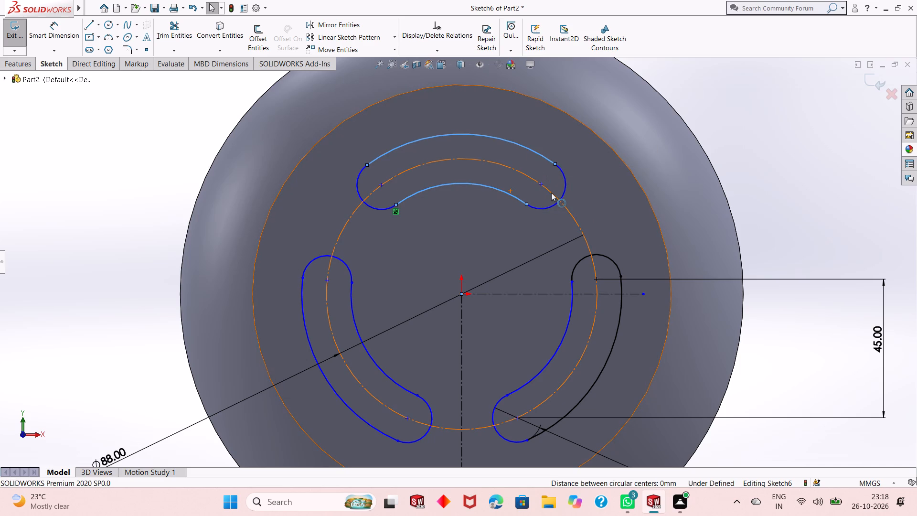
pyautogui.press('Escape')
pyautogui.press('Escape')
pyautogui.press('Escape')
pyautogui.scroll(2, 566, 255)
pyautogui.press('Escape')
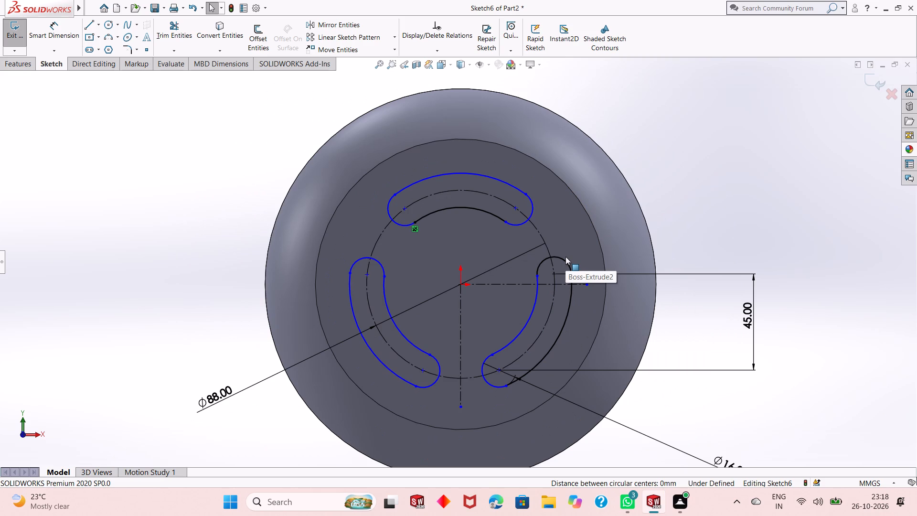
# Make the centre points of both rounded ends of the top slot coincident with the 88 mm construction circle.
pyautogui.click(516, 209)
pyautogui.keyDown('ctrl'); pyautogui.click(503, 200); pyautogui.keyUp('ctrl')
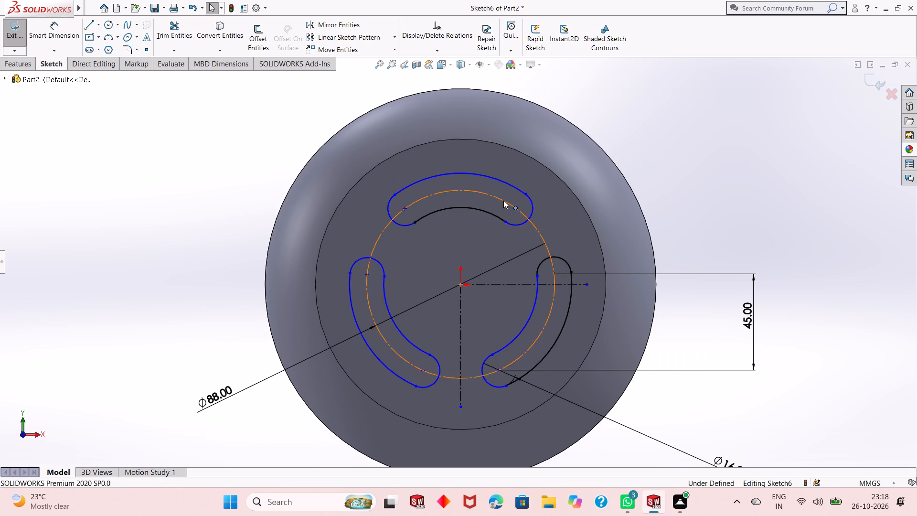
pyautogui.click(549, 159)
pyautogui.press('Escape')
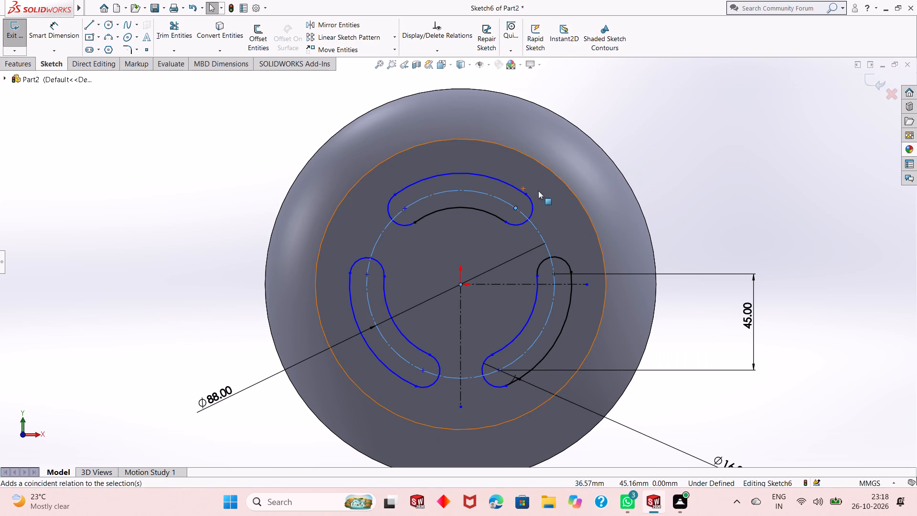
pyautogui.press('Escape')
pyautogui.press('Escape')
pyautogui.click(405, 210)
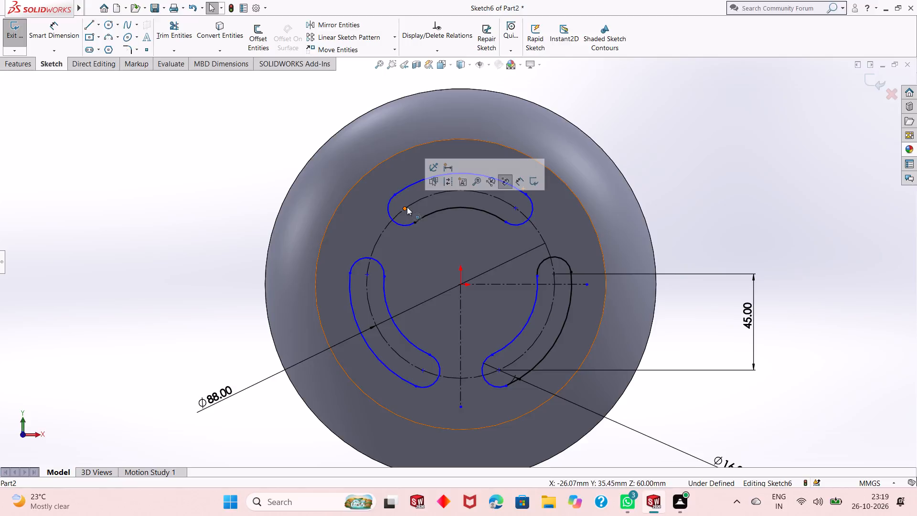
pyautogui.keyDown('ctrl'); pyautogui.click(413, 201); pyautogui.keyUp('ctrl')
pyautogui.click(455, 159)
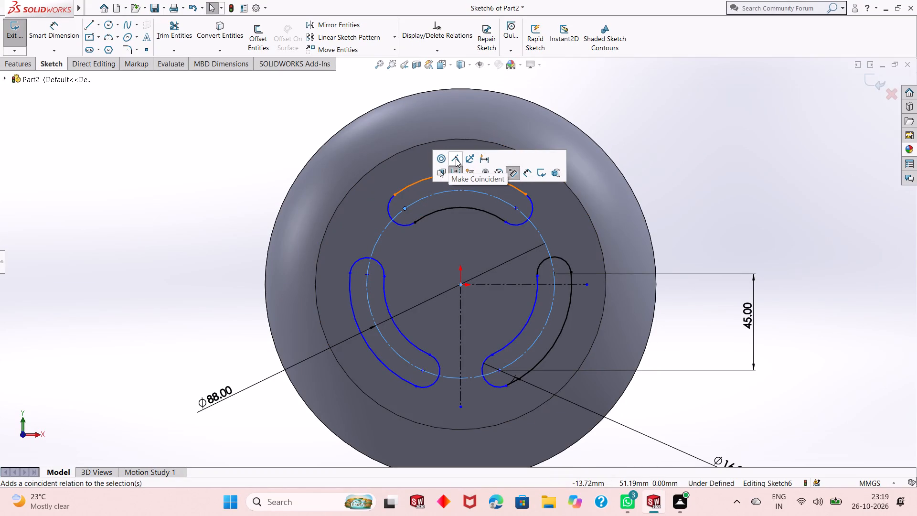
pyautogui.press('Escape')
pyautogui.press('Escape')
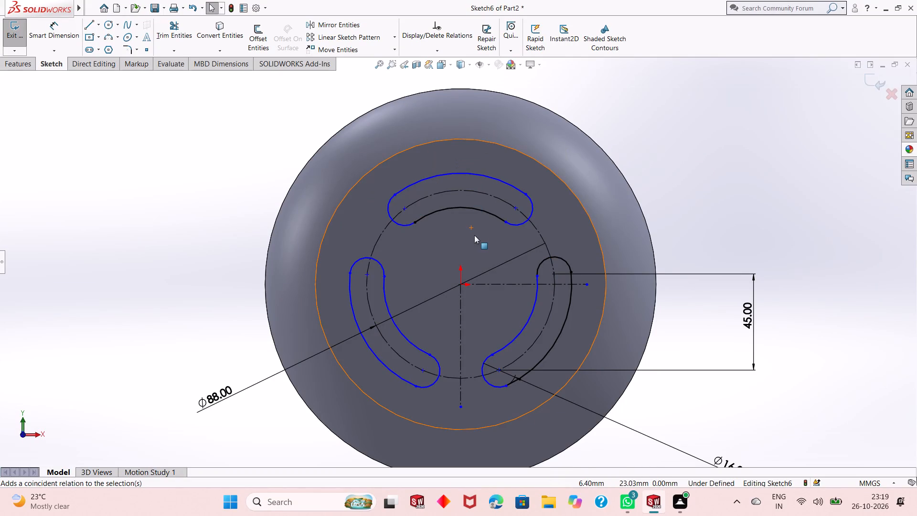
# Add a Fix relation to the upper end point of the original slot's inner arc.
pyautogui.scroll(1, 467, 252)
pyautogui.scroll(-1, 467, 252)
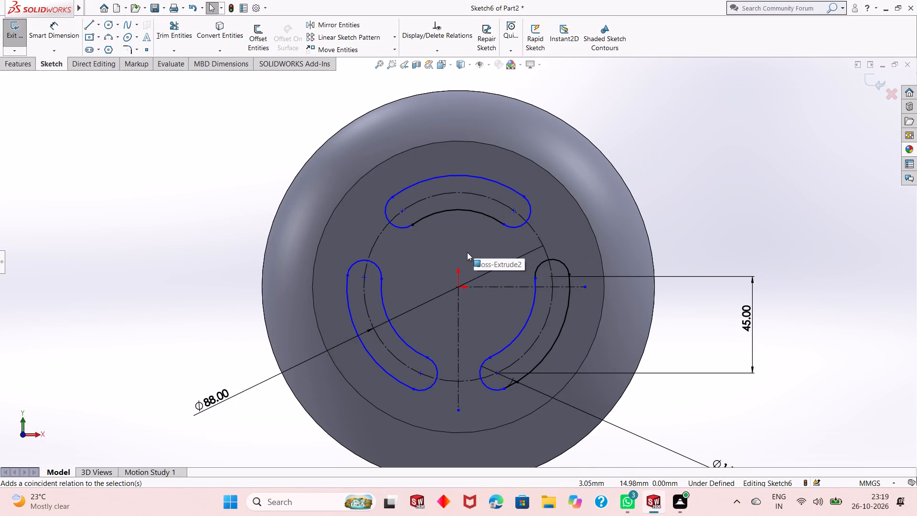
pyautogui.click(534, 280)
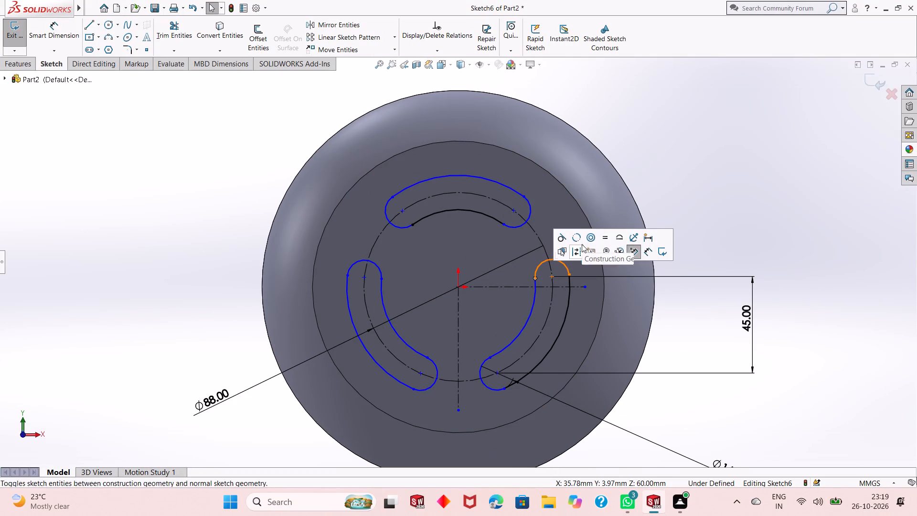
pyautogui.click(630, 237)
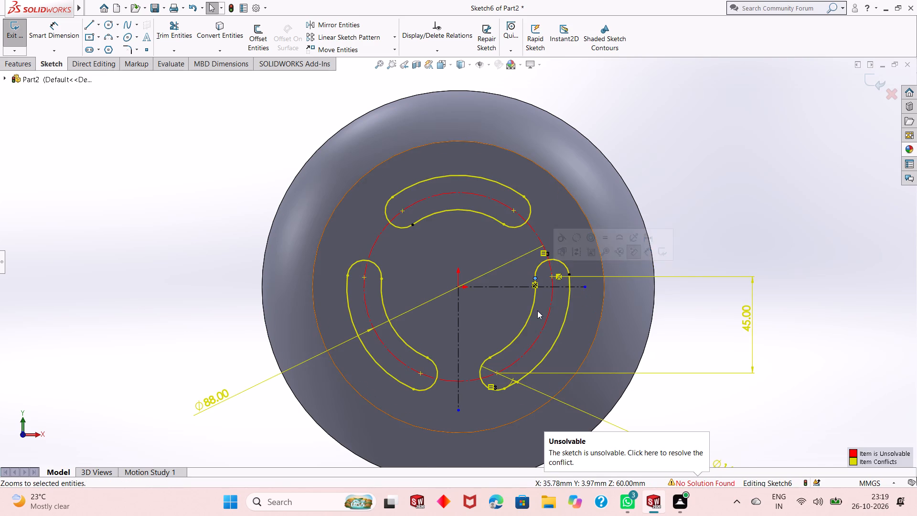
# Delete the conflicting 88 mm diameter dimension from the construction circle.
pyautogui.scroll(1, 537, 311)
pyautogui.rightClick(266, 372)
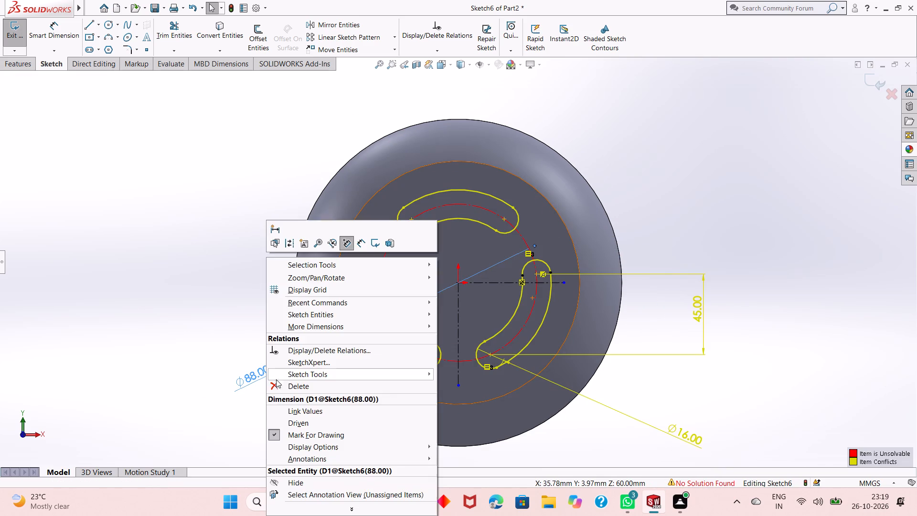
pyautogui.click(296, 387)
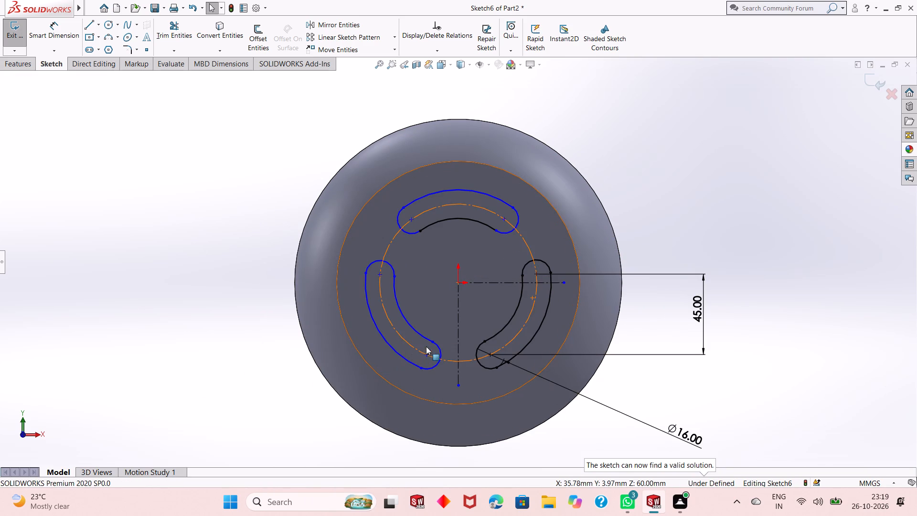
# Add Fix relations to the left end points of the top slot's inner and outer arcs.
pyautogui.click(422, 231)
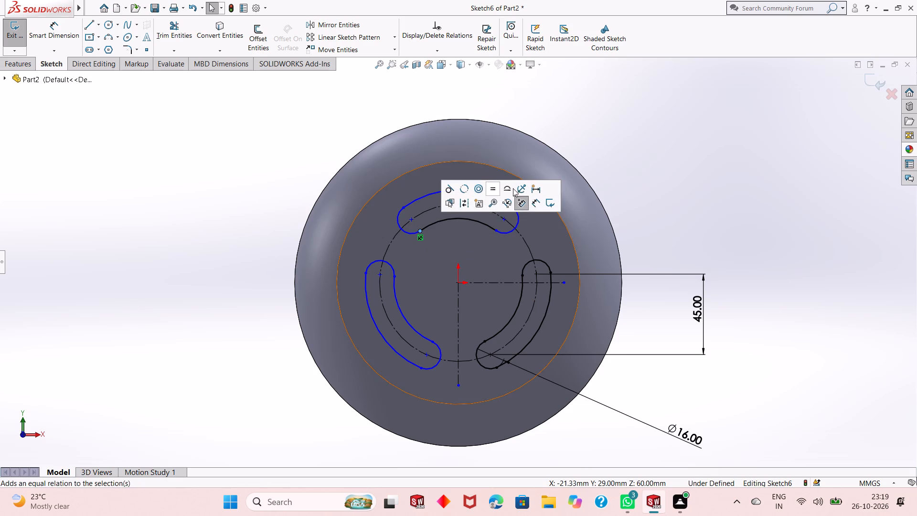
pyautogui.click(519, 189)
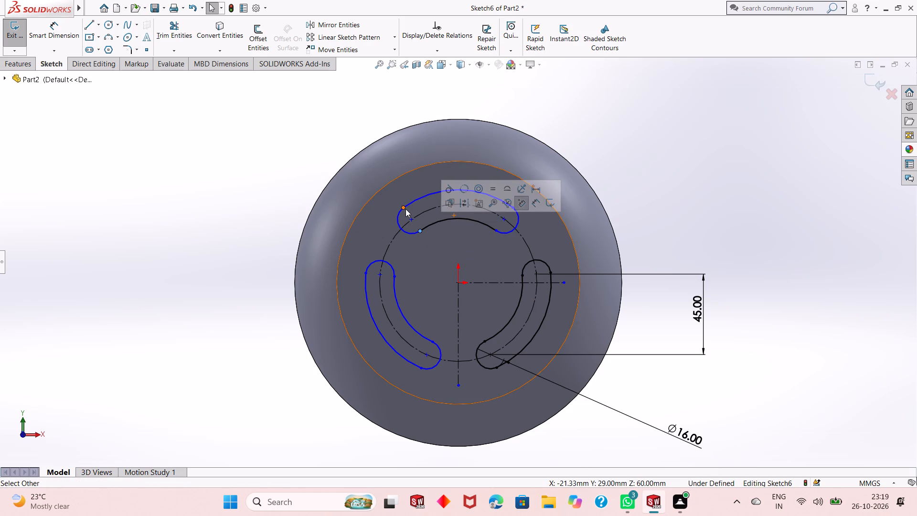
pyautogui.click(405, 209)
pyautogui.click(506, 166)
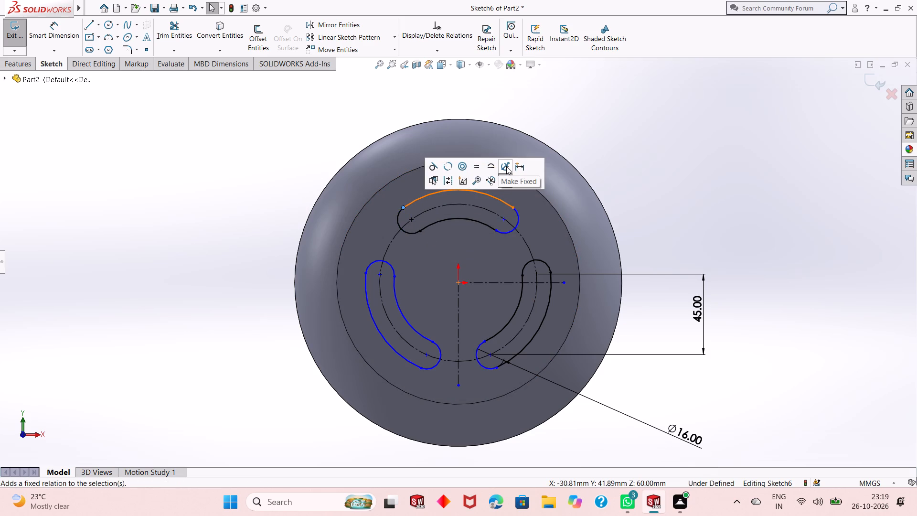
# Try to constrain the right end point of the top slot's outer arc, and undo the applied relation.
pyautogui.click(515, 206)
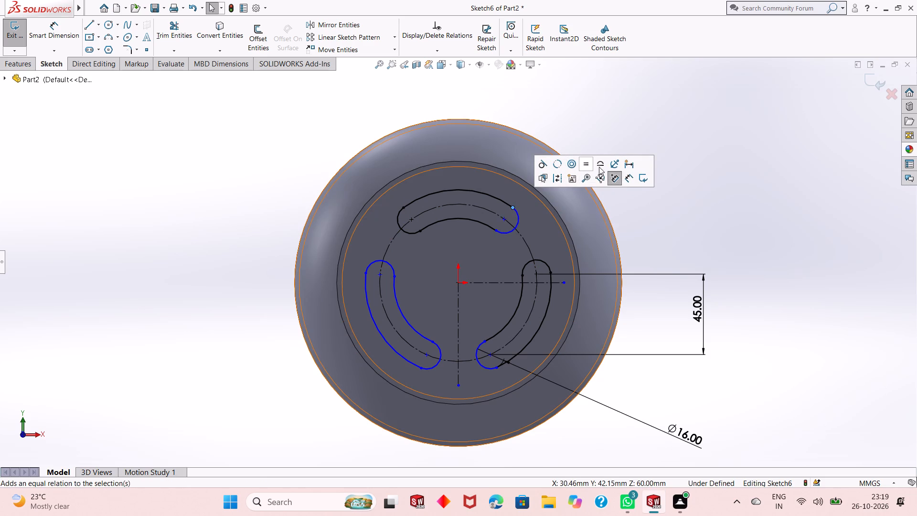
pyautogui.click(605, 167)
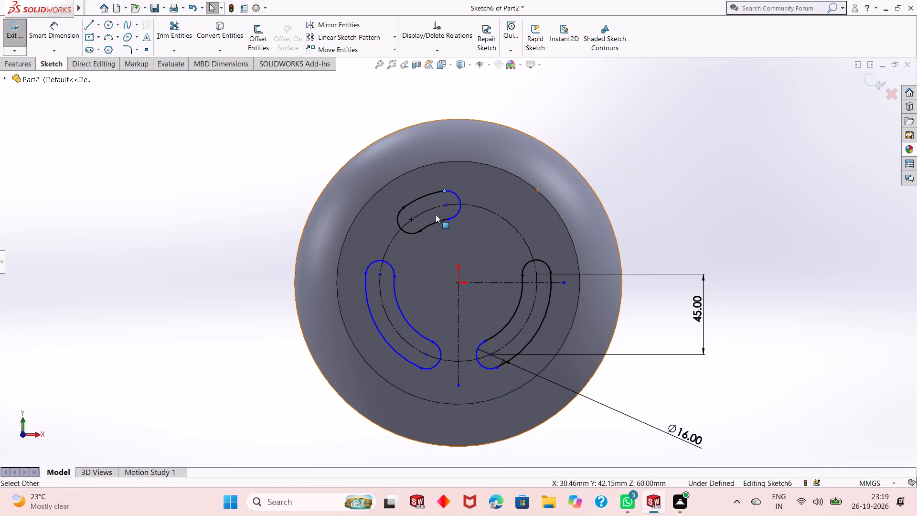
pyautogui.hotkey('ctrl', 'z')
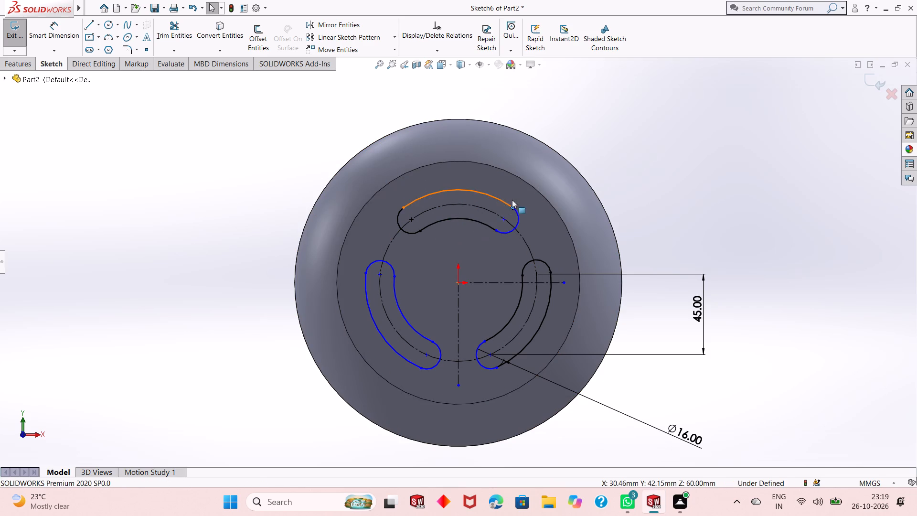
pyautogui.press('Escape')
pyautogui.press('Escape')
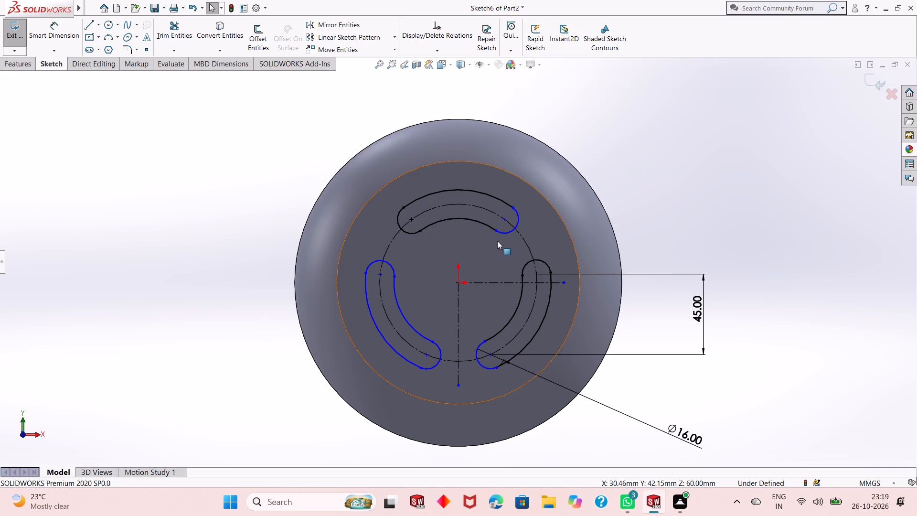
# Add a Fix relation to the right end point of the top slot's inner arc.
pyautogui.click(497, 232)
pyautogui.click(599, 193)
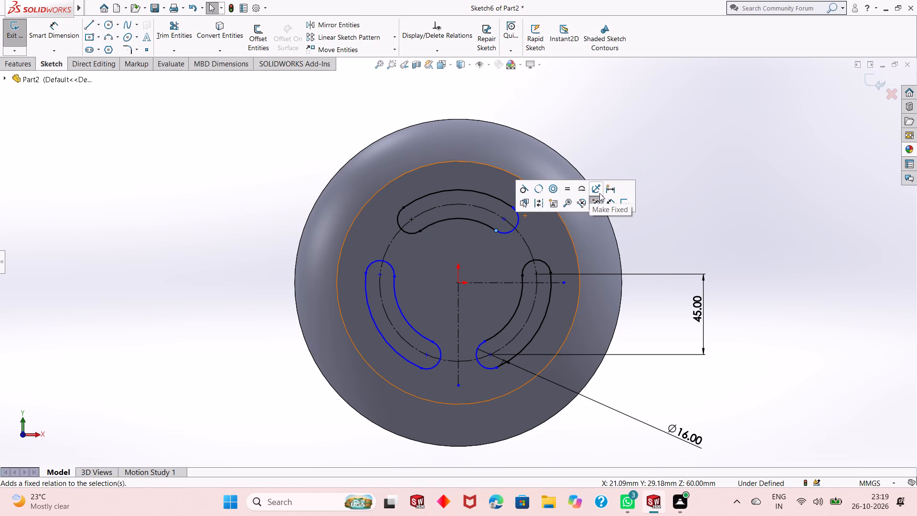
# Add a Fix relation to the right end point of the top slot's outer arc.
pyautogui.press('Escape')
pyautogui.press('Escape')
pyautogui.press('Escape')
pyautogui.click(514, 210)
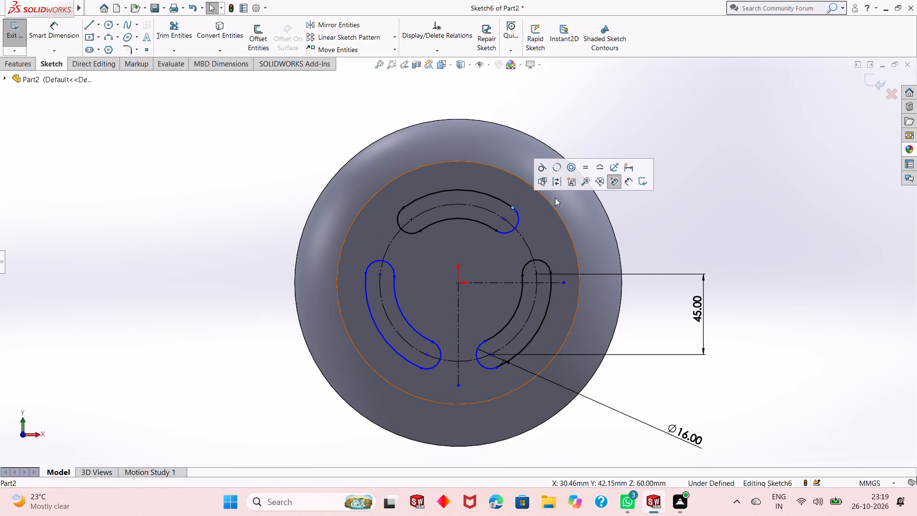
pyautogui.click(610, 169)
pyautogui.press('Escape')
pyautogui.press('Escape')
pyautogui.press('Escape')
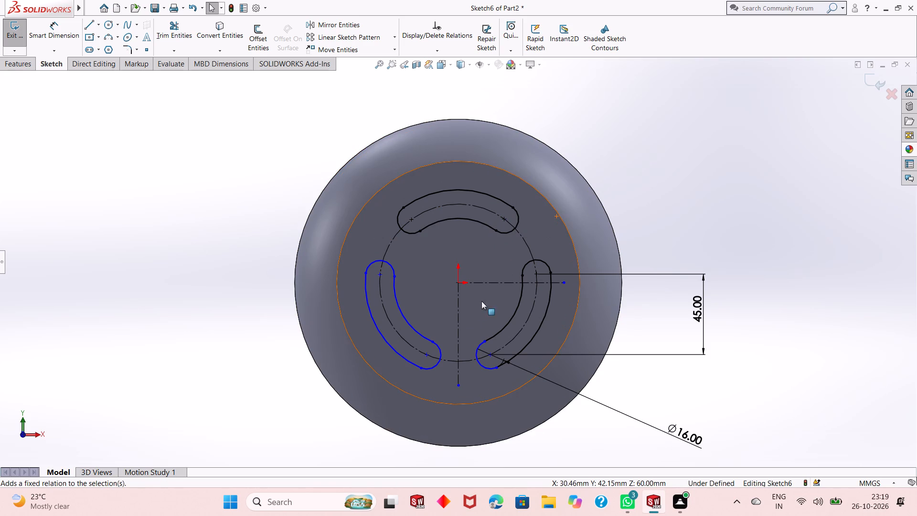
# Add Fix relations to the lower and upper end points of the left slot's inner arc.
pyautogui.scroll(-3, 417, 366)
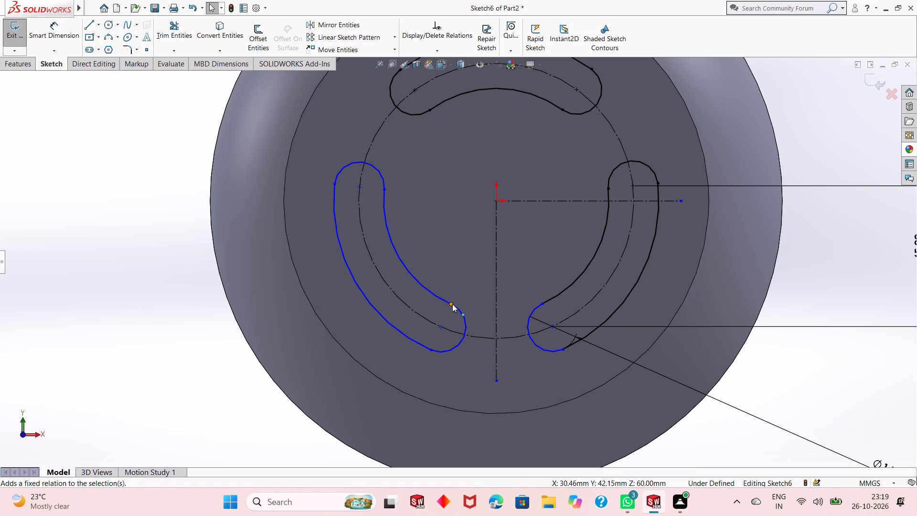
pyautogui.click(452, 304)
pyautogui.click(551, 259)
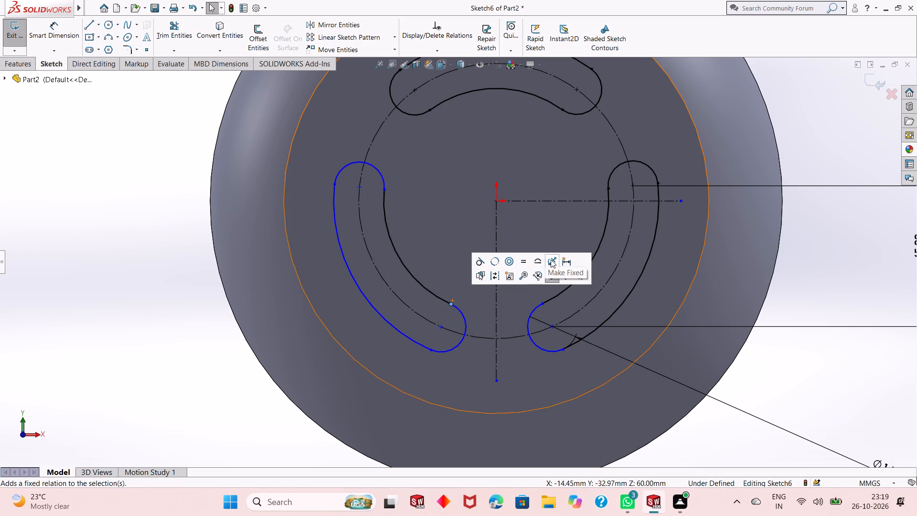
pyautogui.press('Escape')
pyautogui.press('Escape')
pyautogui.press('Escape')
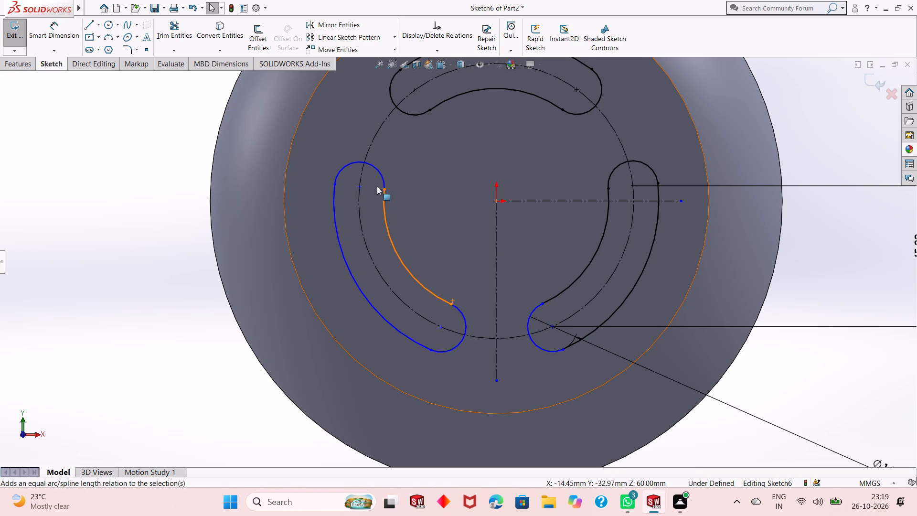
pyautogui.click(385, 188)
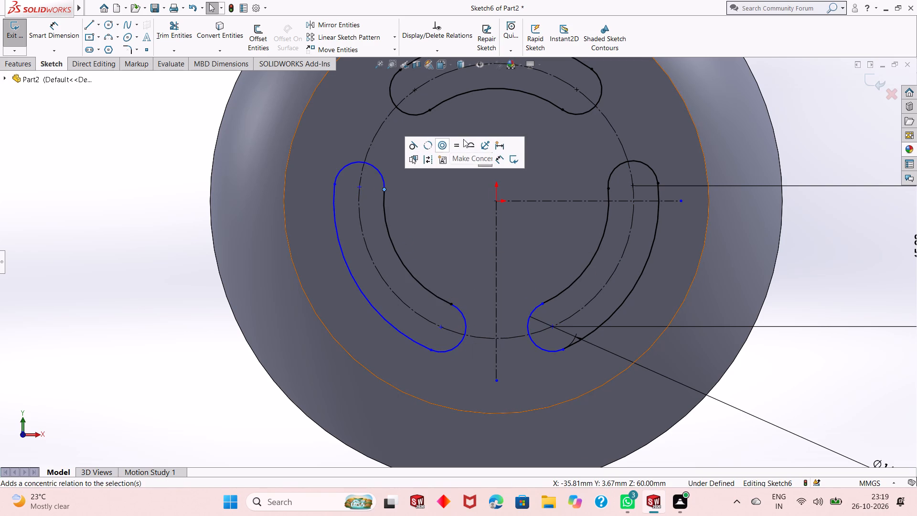
pyautogui.click(486, 141)
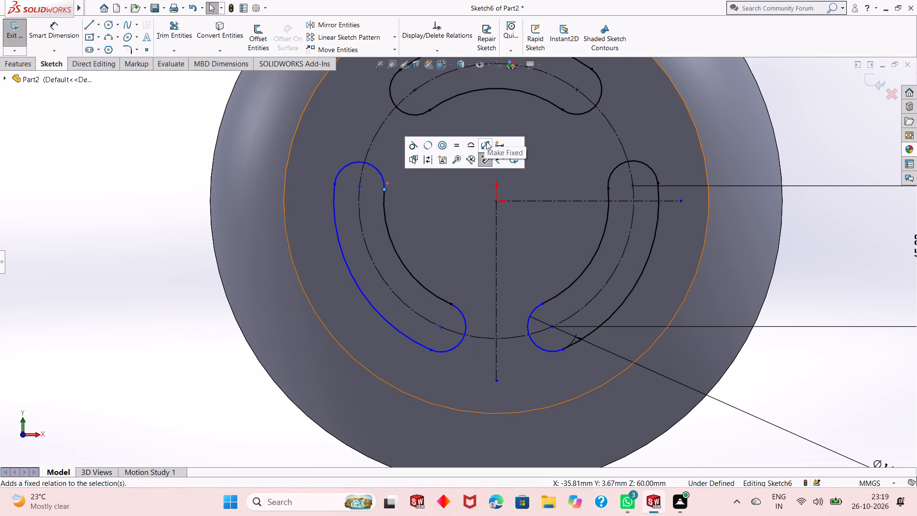
pyautogui.press('Escape')
pyautogui.press('Escape')
# Add a Fix relation to the lower end point of the left slot's outer arc.
pyautogui.click(433, 348)
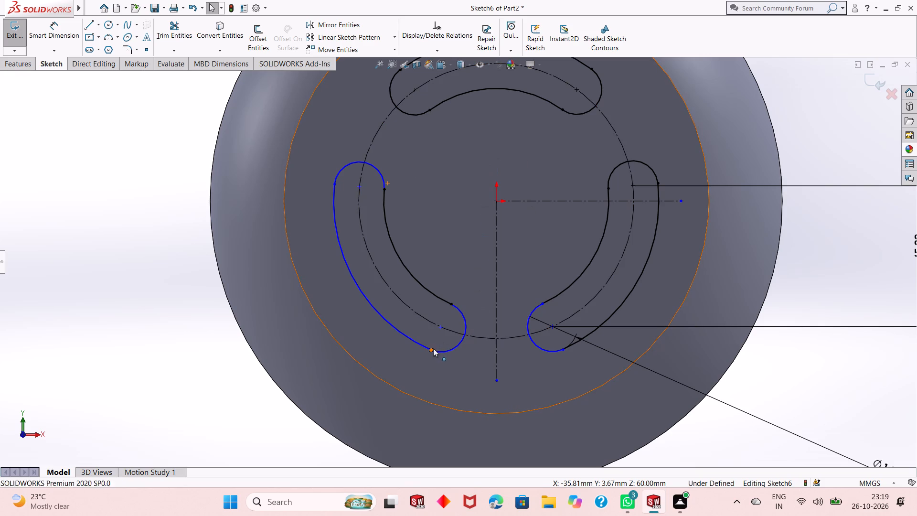
pyautogui.click(529, 305)
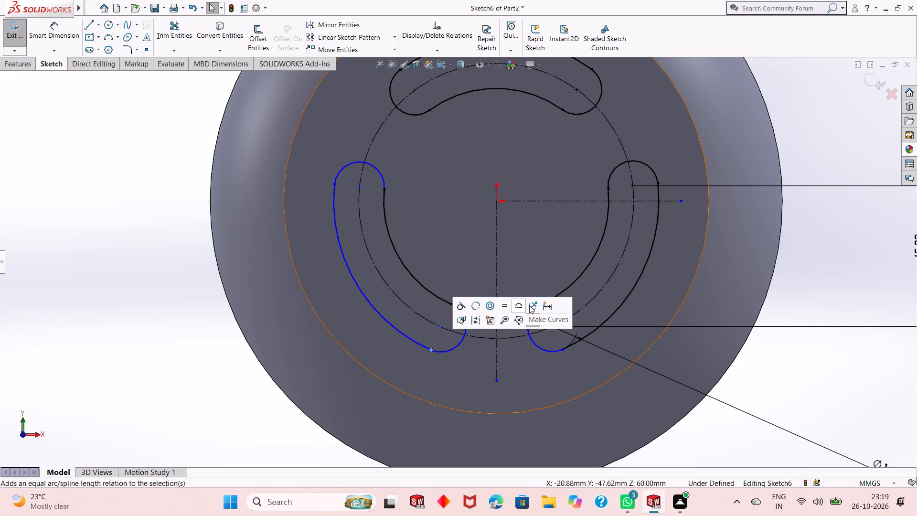
pyautogui.press('Escape')
pyautogui.press('Escape')
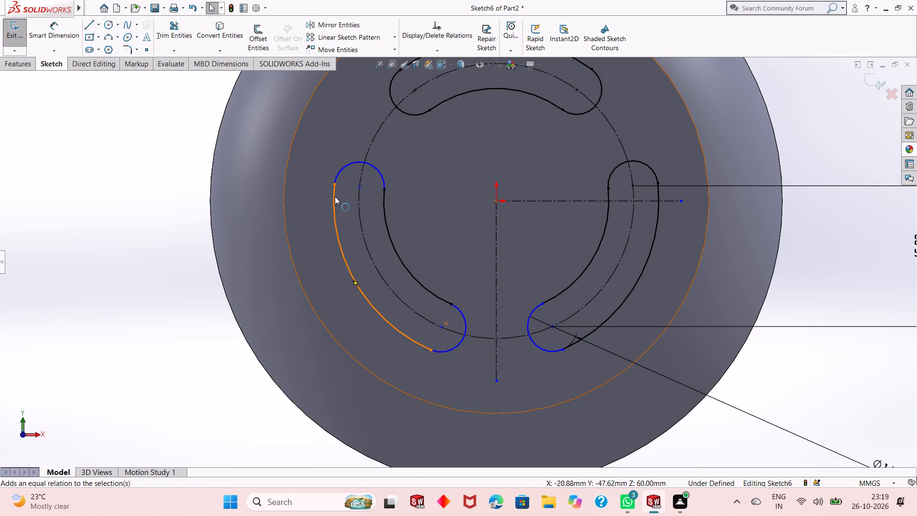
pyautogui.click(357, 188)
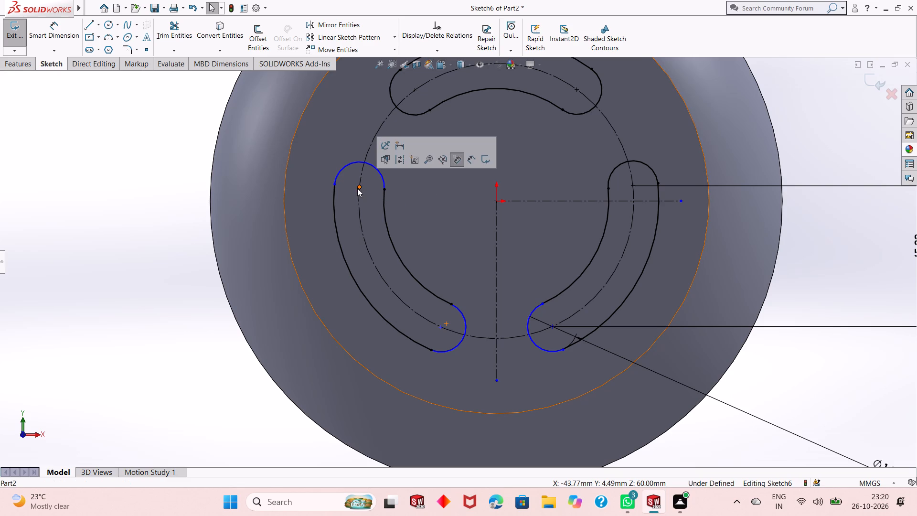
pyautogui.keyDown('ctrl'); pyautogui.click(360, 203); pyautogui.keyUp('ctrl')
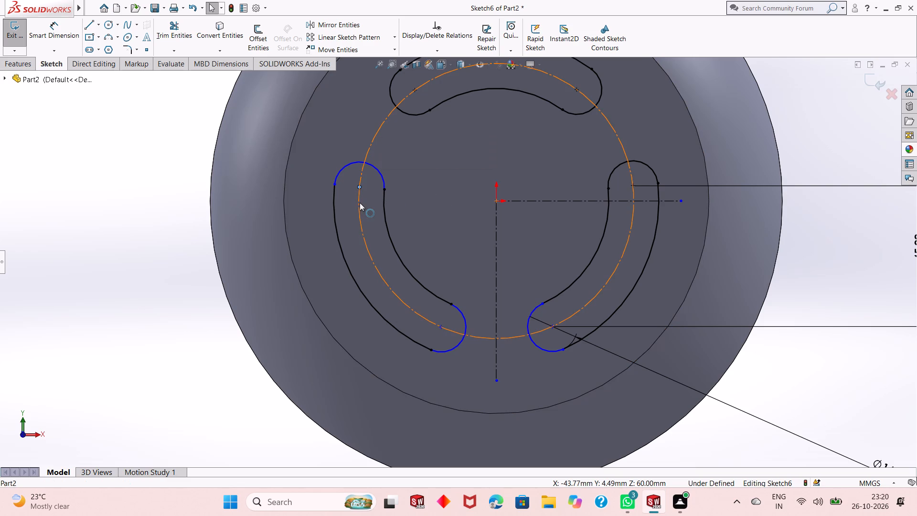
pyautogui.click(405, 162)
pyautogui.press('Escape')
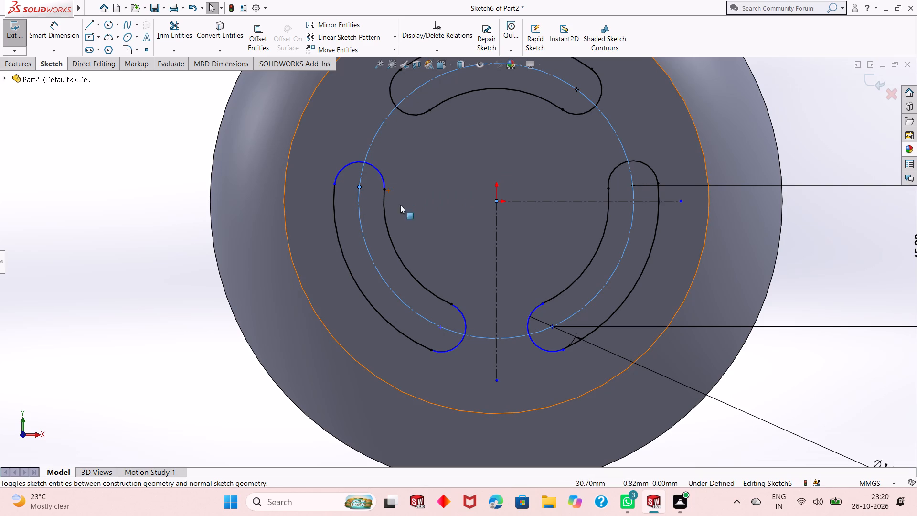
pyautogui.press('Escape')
# Add a Fix relation to the upper end point of the left slot's outer arc.
pyautogui.scroll(2, 396, 247)
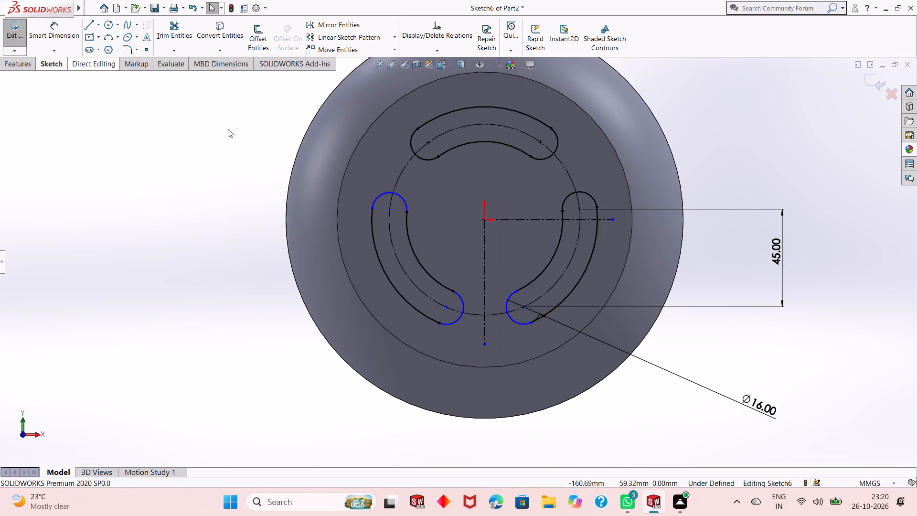
pyautogui.scroll(-2, 452, 342)
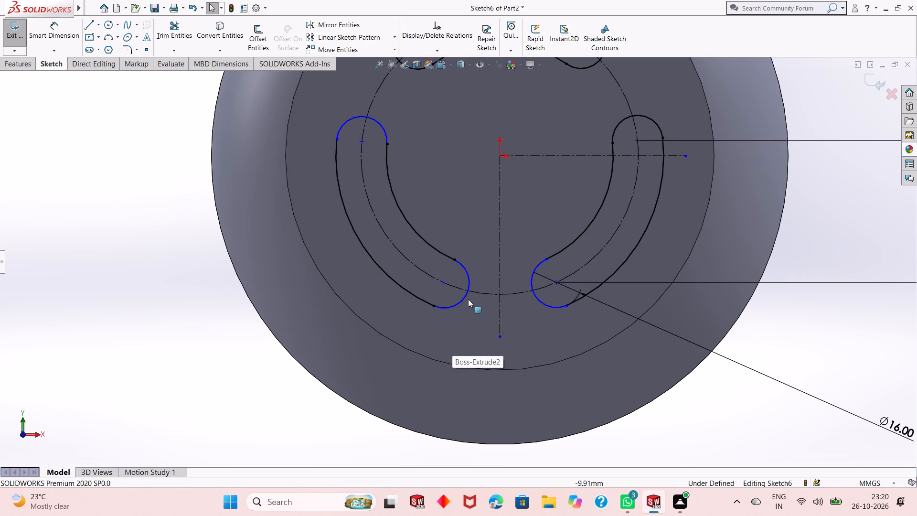
pyautogui.click(337, 138)
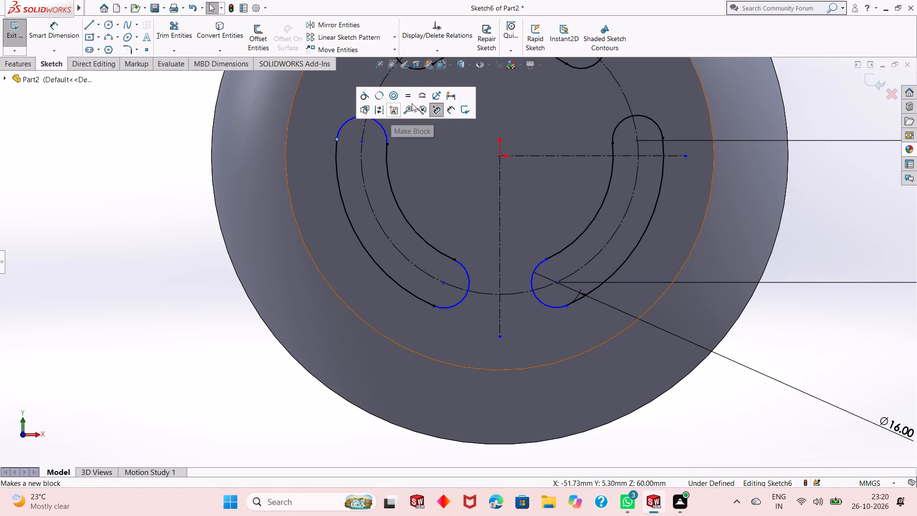
pyautogui.click(439, 97)
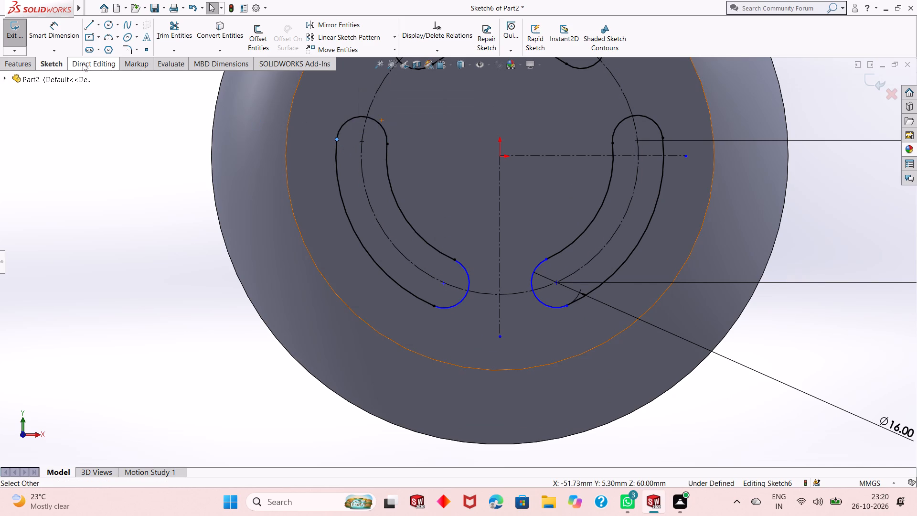
pyautogui.click(133, 209)
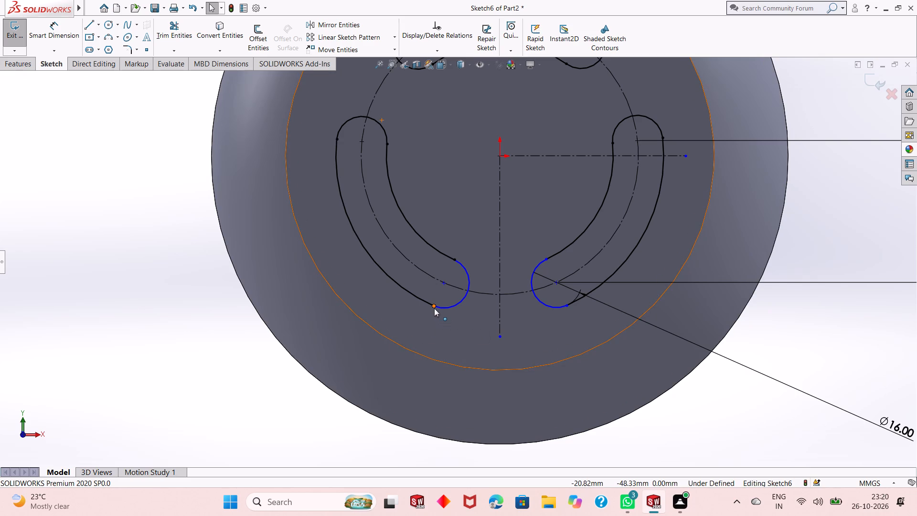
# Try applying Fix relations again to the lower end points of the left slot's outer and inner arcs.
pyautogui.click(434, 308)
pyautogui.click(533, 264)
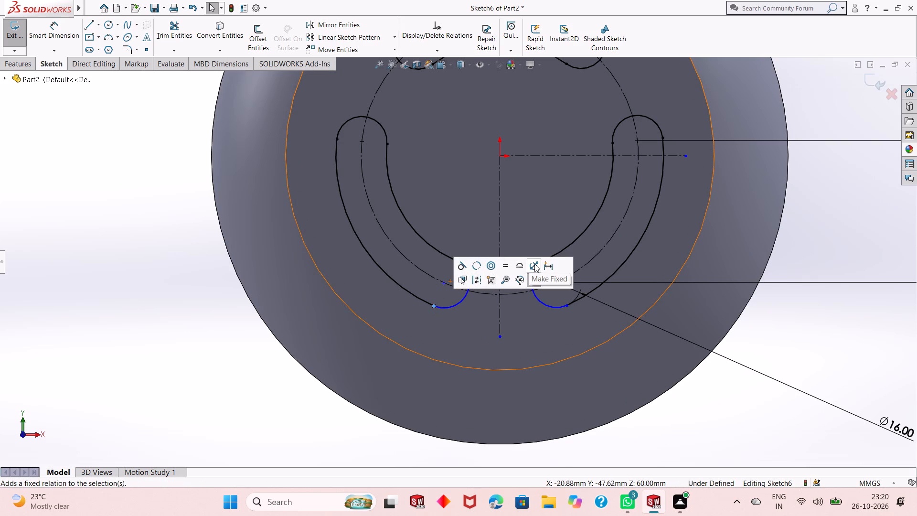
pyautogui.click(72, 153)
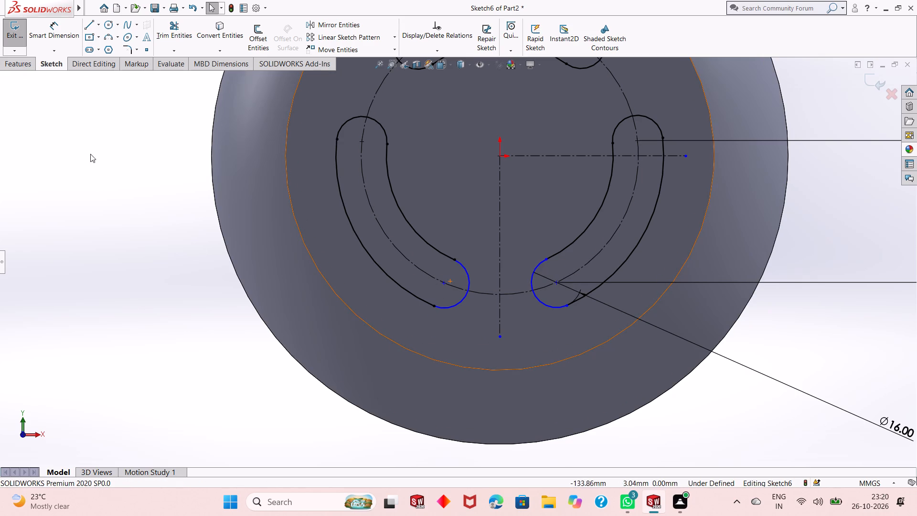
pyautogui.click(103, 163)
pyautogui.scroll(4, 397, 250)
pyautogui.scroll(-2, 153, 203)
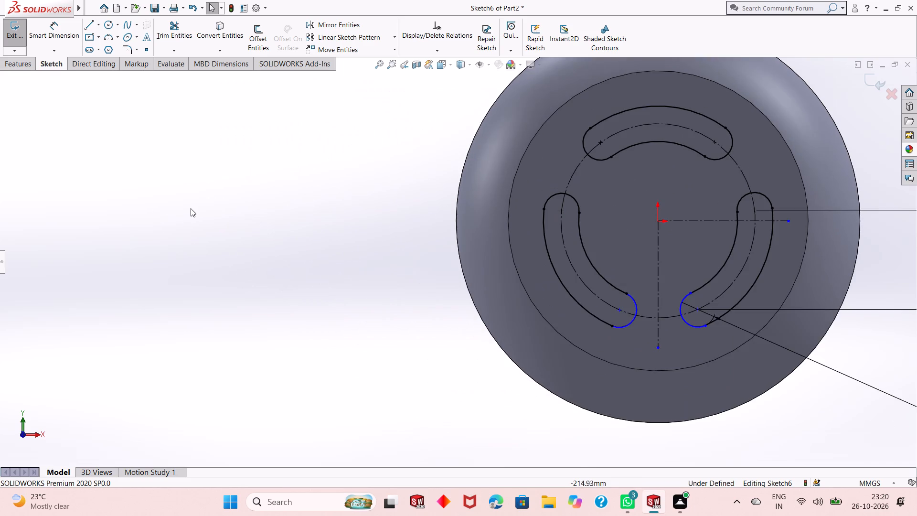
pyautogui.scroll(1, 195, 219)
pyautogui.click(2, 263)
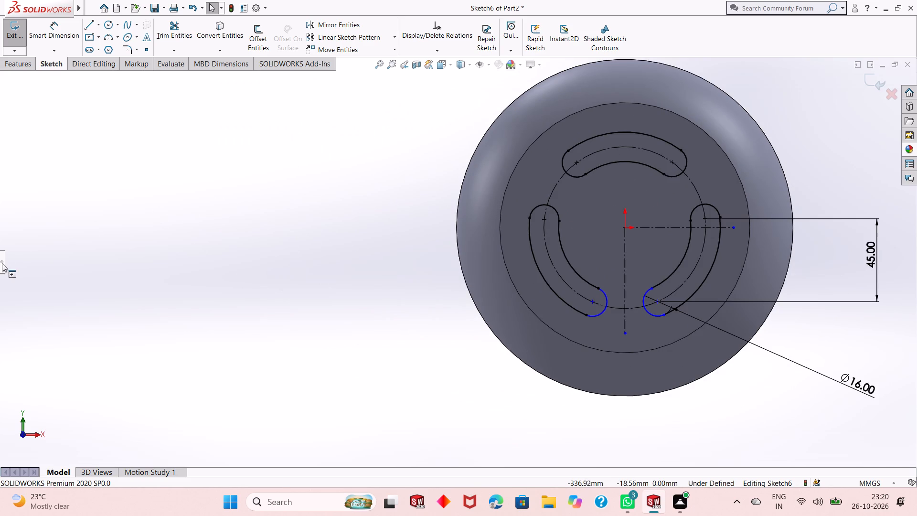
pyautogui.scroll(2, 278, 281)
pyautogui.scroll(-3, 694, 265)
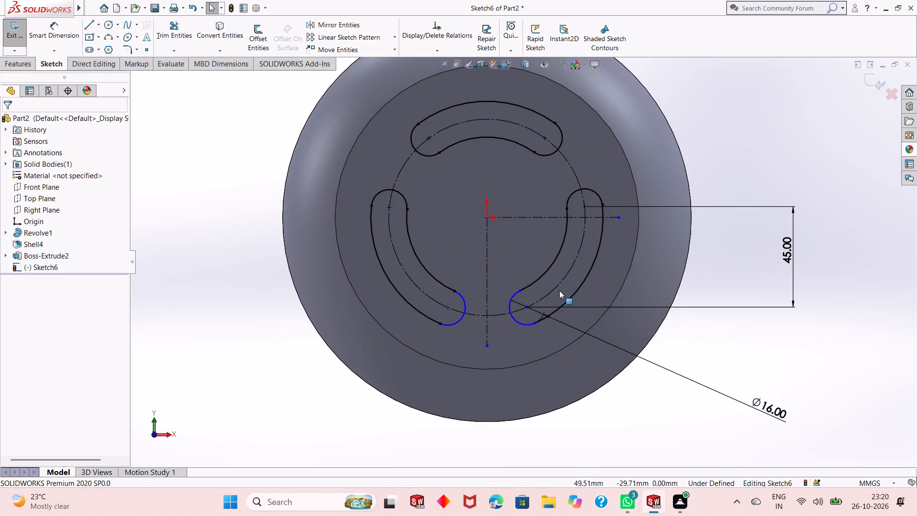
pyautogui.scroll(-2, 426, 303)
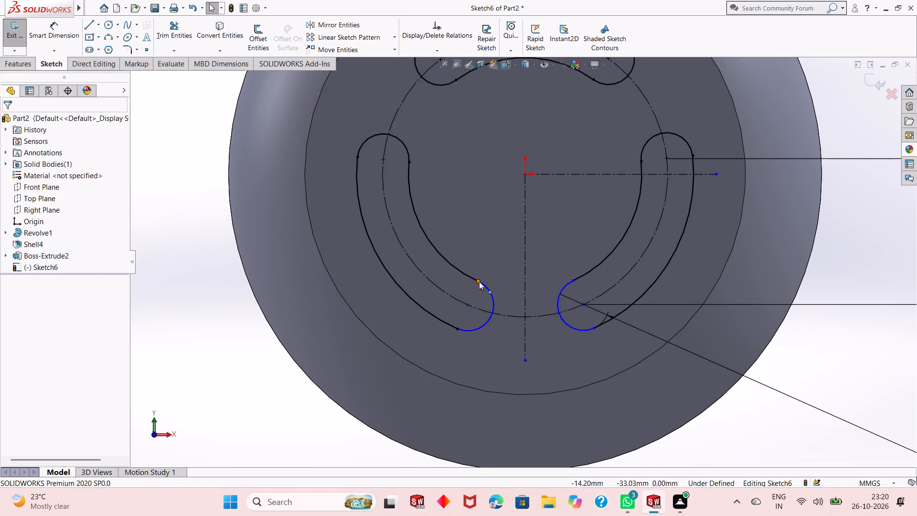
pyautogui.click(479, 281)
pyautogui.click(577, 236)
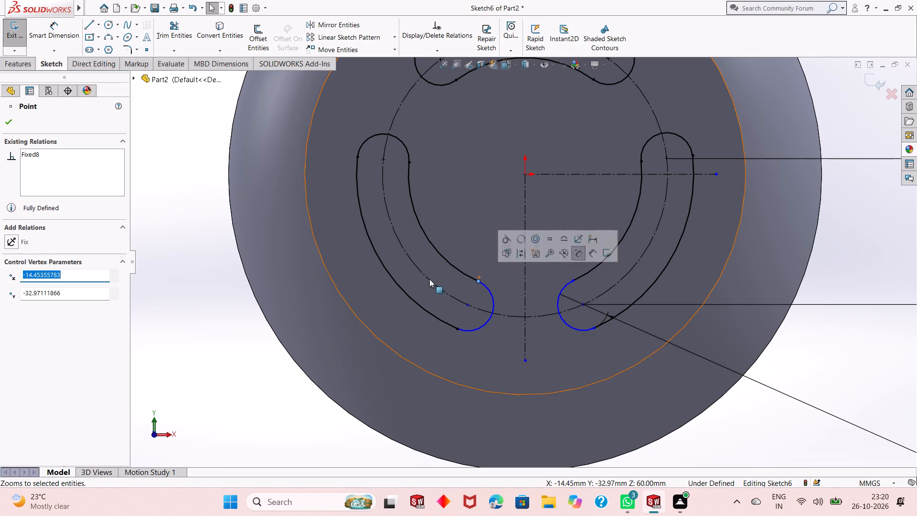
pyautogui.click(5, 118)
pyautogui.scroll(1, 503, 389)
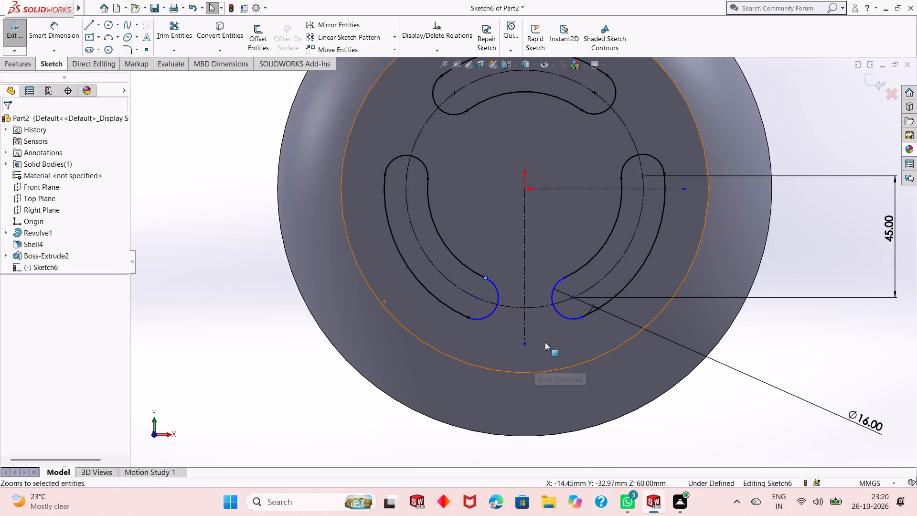
# Add a Fix relation to the lower end point of the right slot's inner arc.
pyautogui.click(567, 279)
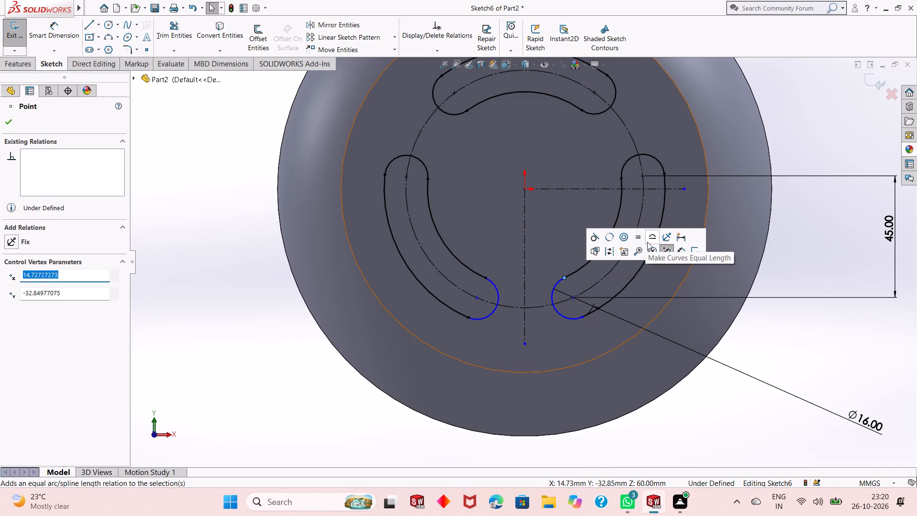
pyautogui.click(662, 239)
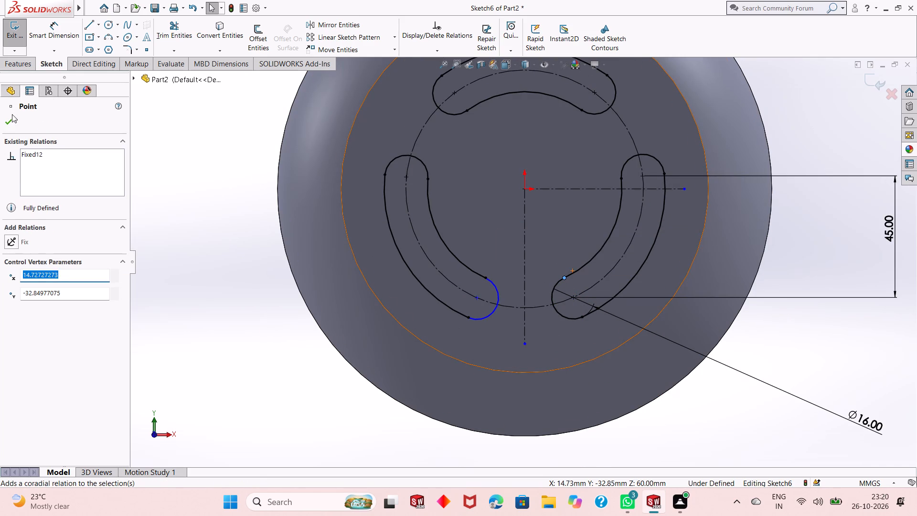
pyautogui.click(12, 117)
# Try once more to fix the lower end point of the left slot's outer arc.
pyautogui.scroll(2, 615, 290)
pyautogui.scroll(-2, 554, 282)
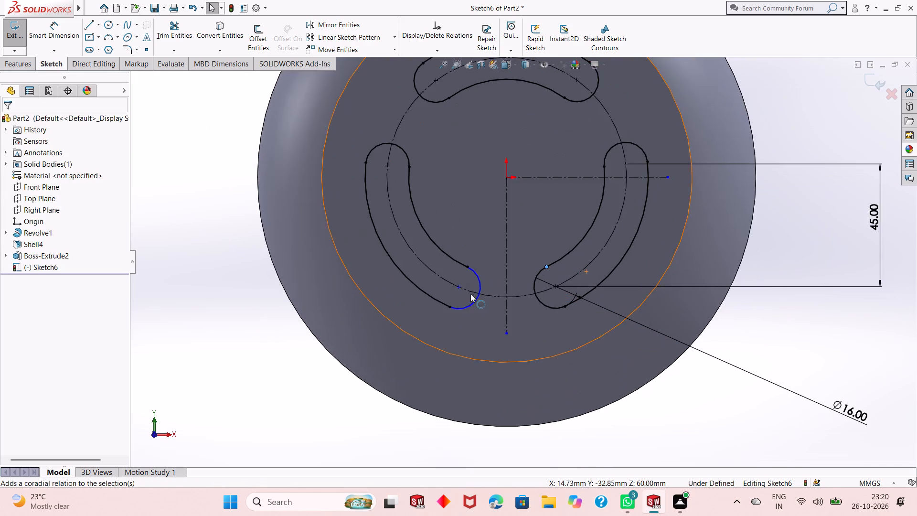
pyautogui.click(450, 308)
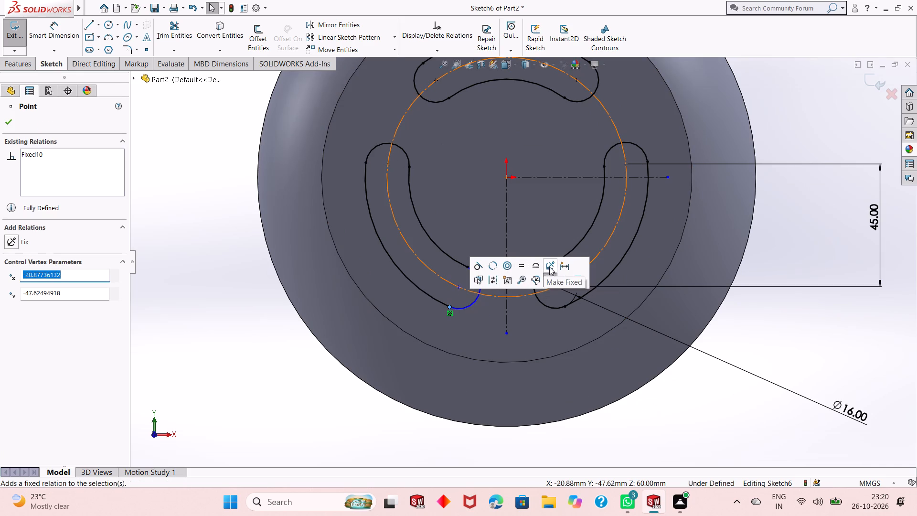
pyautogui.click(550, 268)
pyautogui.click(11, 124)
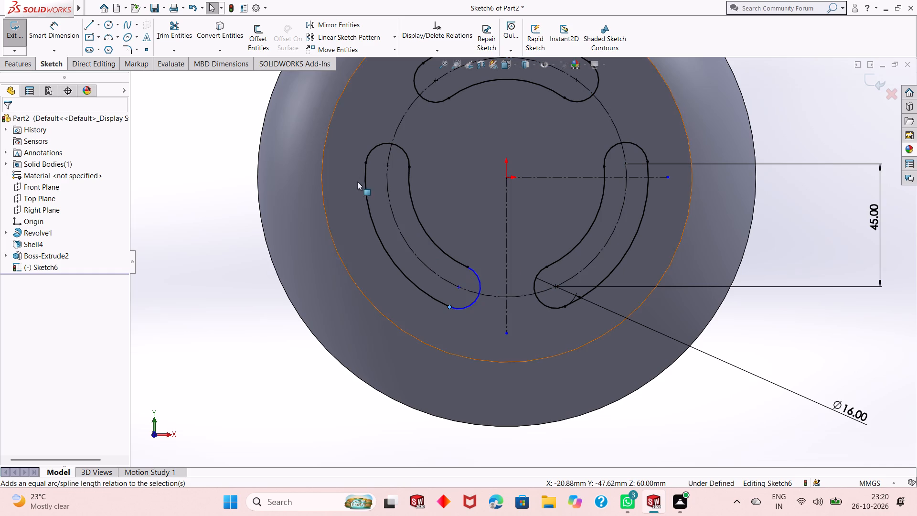
# Add an 8 mm radius dimension to the rounded lower end of the left slot, and leave Smart Dimension.
pyautogui.click(74, 41)
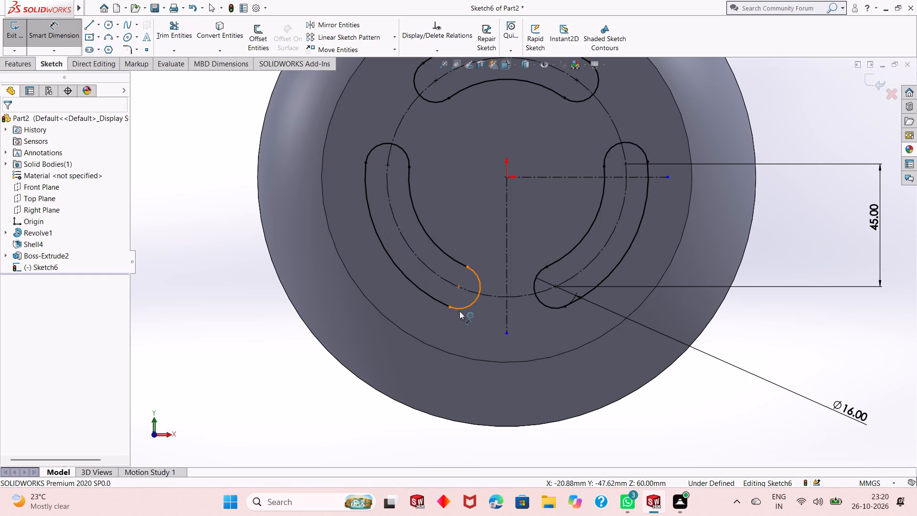
pyautogui.click(460, 311)
pyautogui.click(662, 438)
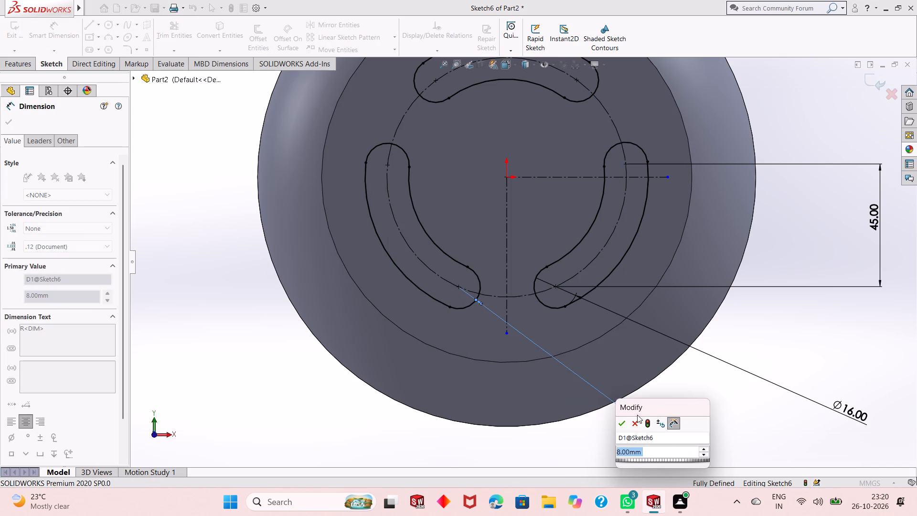
pyautogui.click(621, 421)
pyautogui.scroll(1, 607, 398)
pyautogui.rightClick(246, 252)
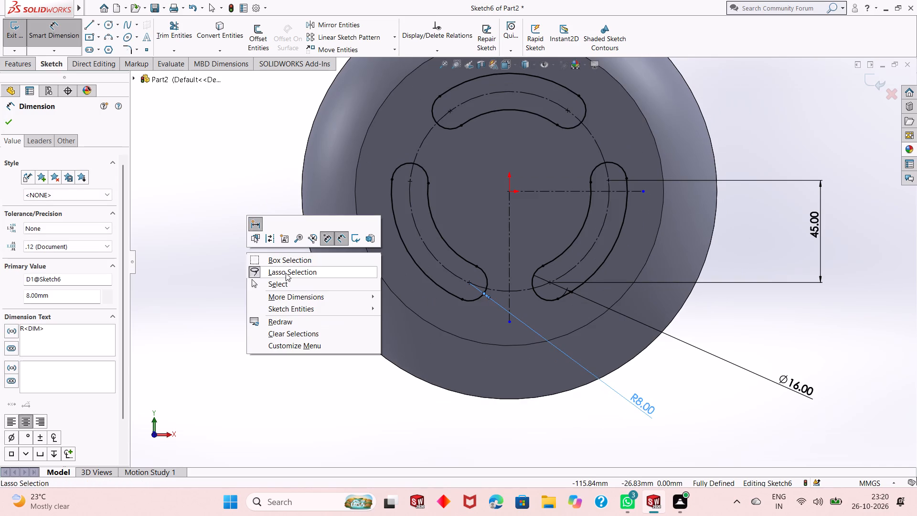
pyautogui.click(288, 283)
pyautogui.scroll(1, 484, 267)
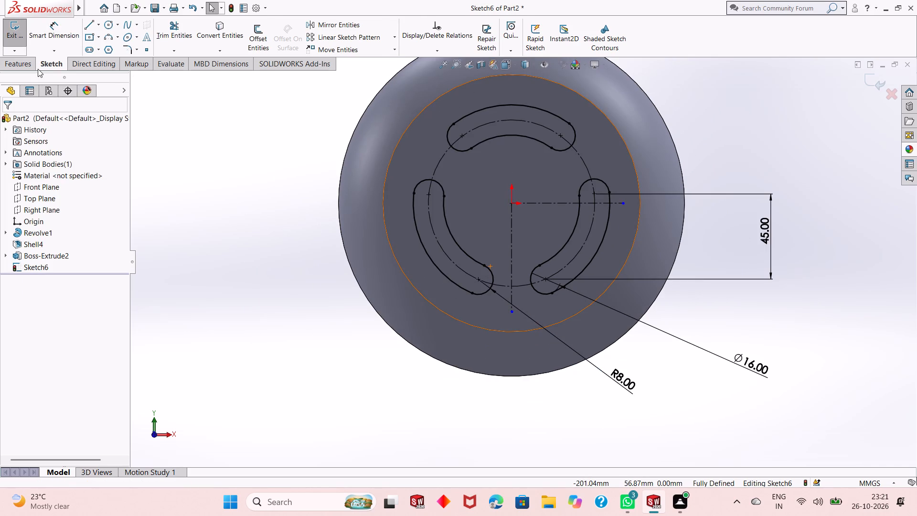
# Extrude-cut the three curved slots into the disc with a 5 mm blind depth.
pyautogui.click(34, 69)
pyautogui.click(167, 34)
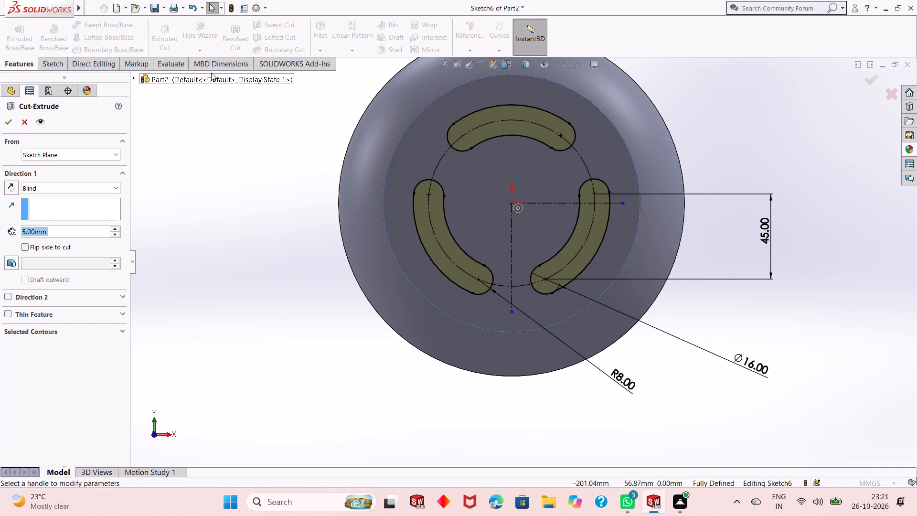
pyautogui.click(12, 124)
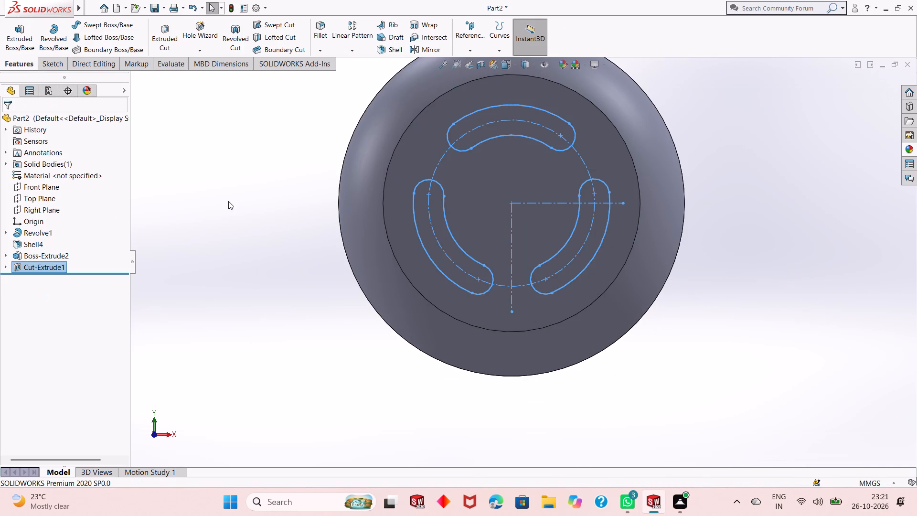
# Edit the slot cut and change its end condition to Through All.
pyautogui.click(263, 211)
pyautogui.scroll(2, 467, 303)
pyautogui.moveTo(486, 285); pyautogui.dragTo(523, 210, button='middle')
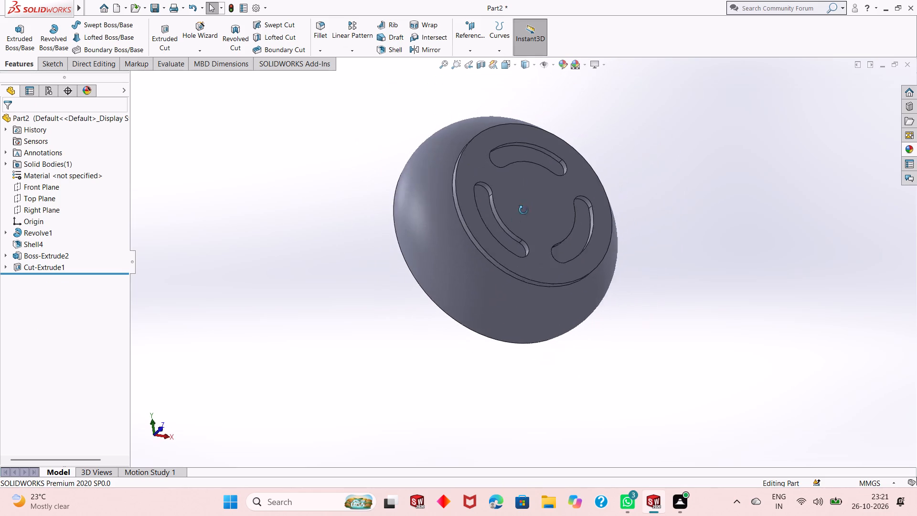
pyautogui.moveTo(523, 210); pyautogui.dragTo(524, 208, button='middle')
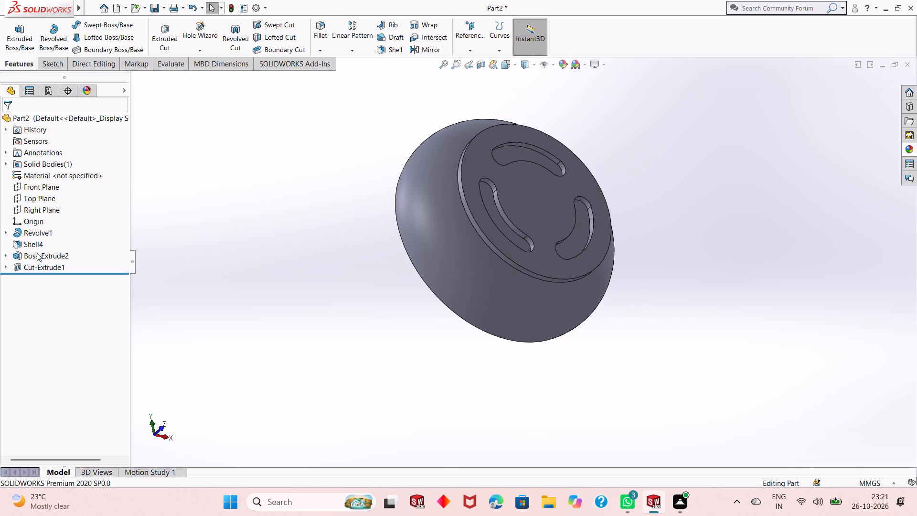
pyautogui.click(158, 231)
pyautogui.moveTo(431, 221); pyautogui.dragTo(515, 207, button='middle')
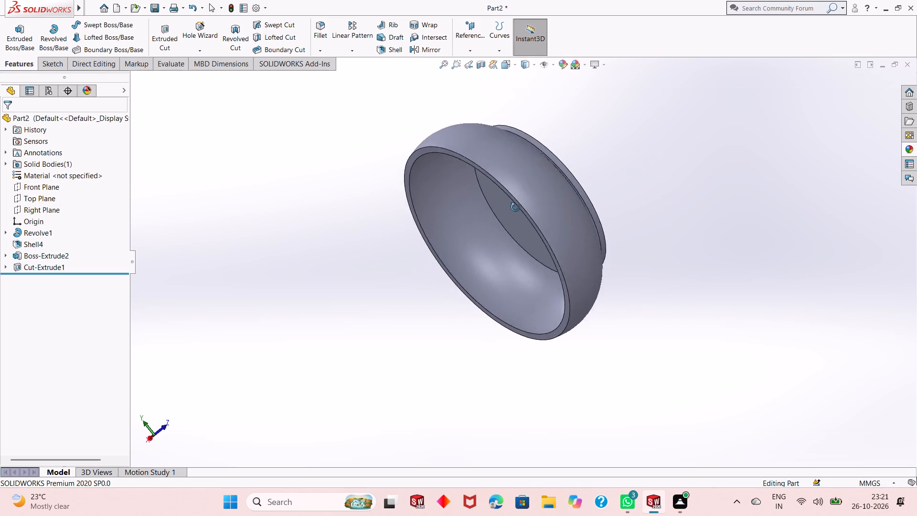
pyautogui.moveTo(515, 207); pyautogui.dragTo(498, 226, button='middle')
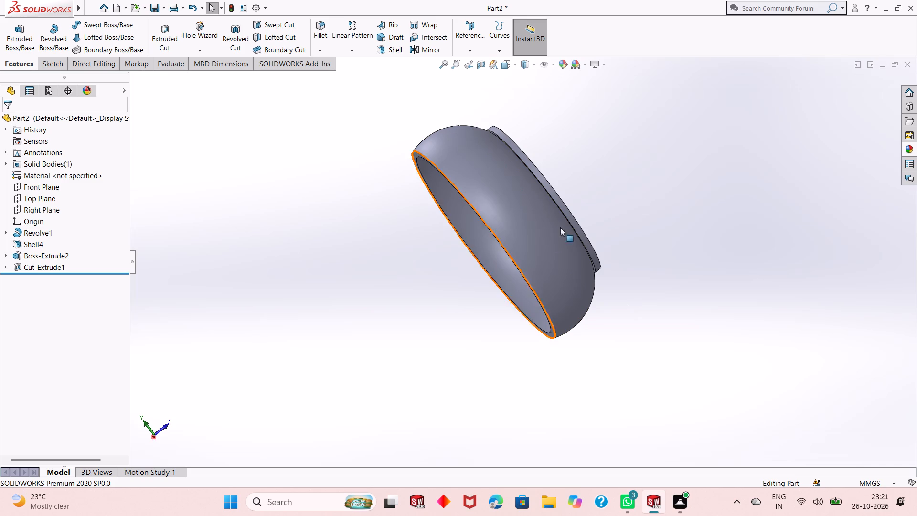
pyautogui.moveTo(301, 267); pyautogui.dragTo(330, 262, button='middle')
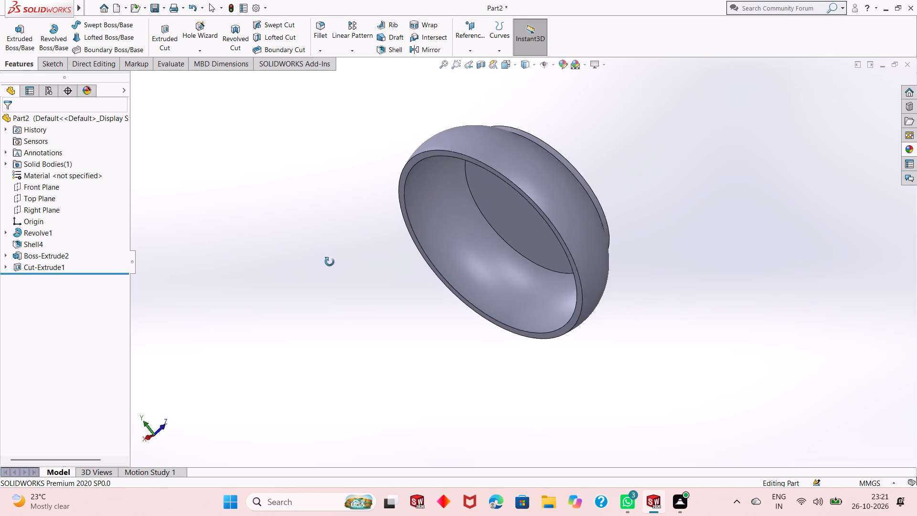
pyautogui.moveTo(330, 262); pyautogui.dragTo(318, 284, button='middle')
pyautogui.click(53, 267)
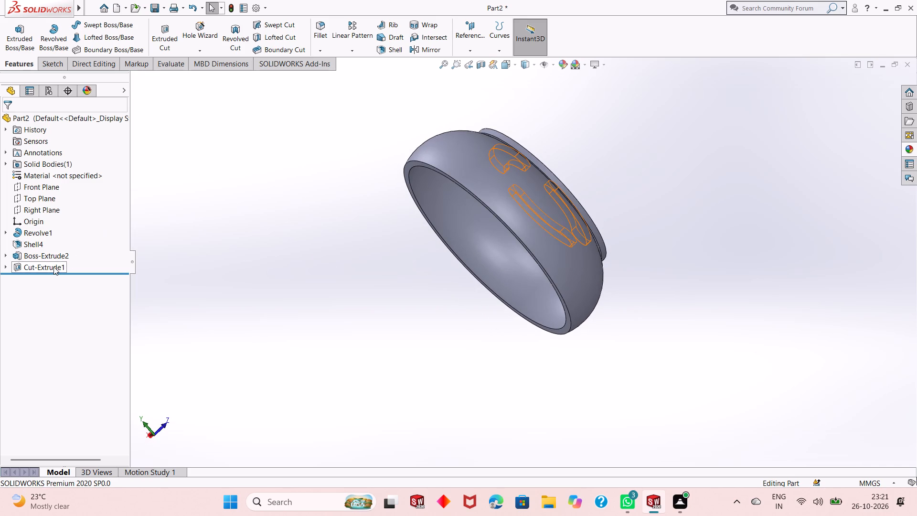
pyautogui.click(66, 240)
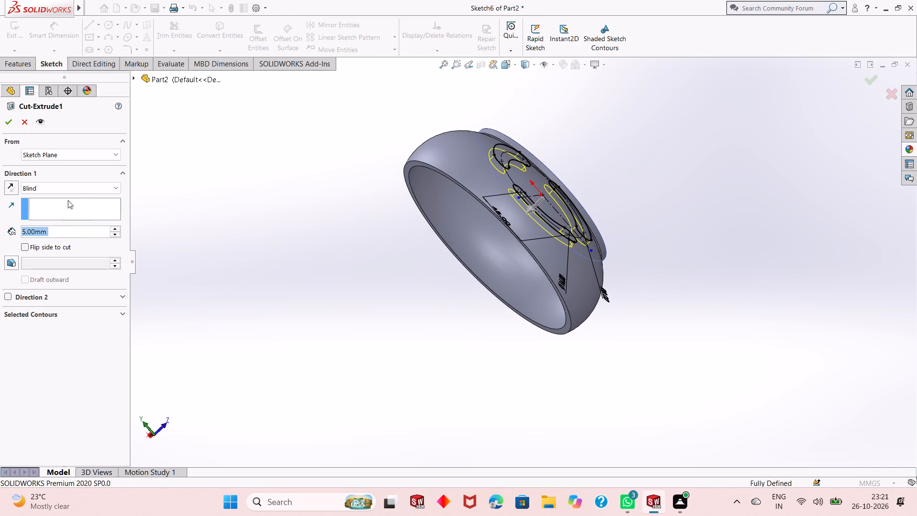
pyautogui.click(84, 192)
pyautogui.click(90, 207)
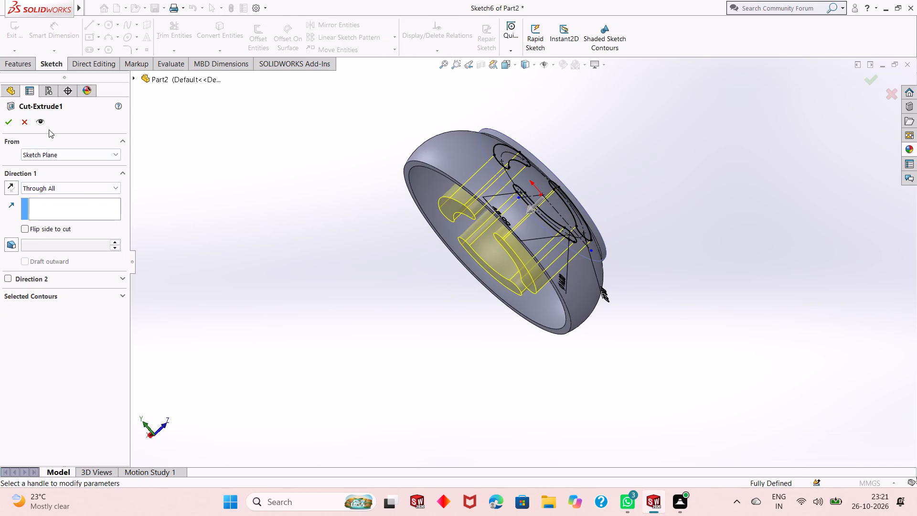
pyautogui.click(9, 117)
# Examine the three slots from the open inner side and from the disc's outer face.
pyautogui.moveTo(537, 230); pyautogui.dragTo(537, 228, button='middle')
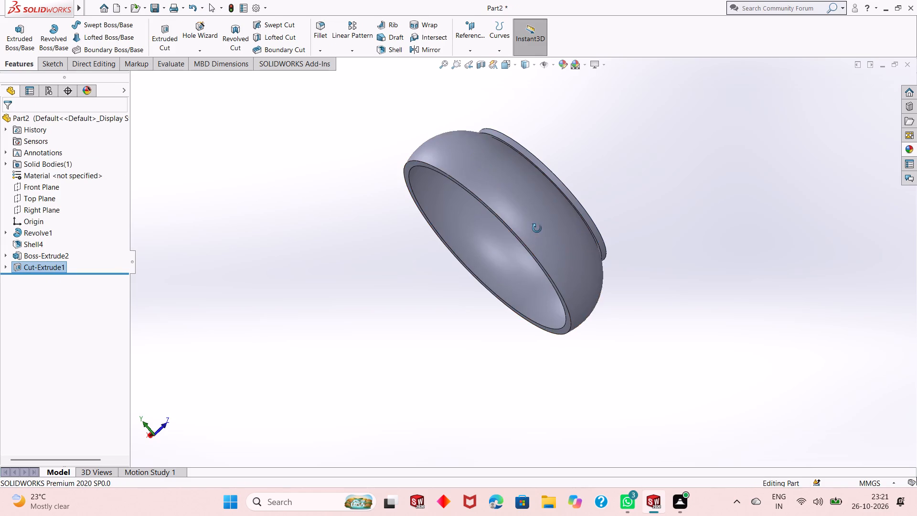
pyautogui.moveTo(537, 228); pyautogui.dragTo(655, 150, button='middle')
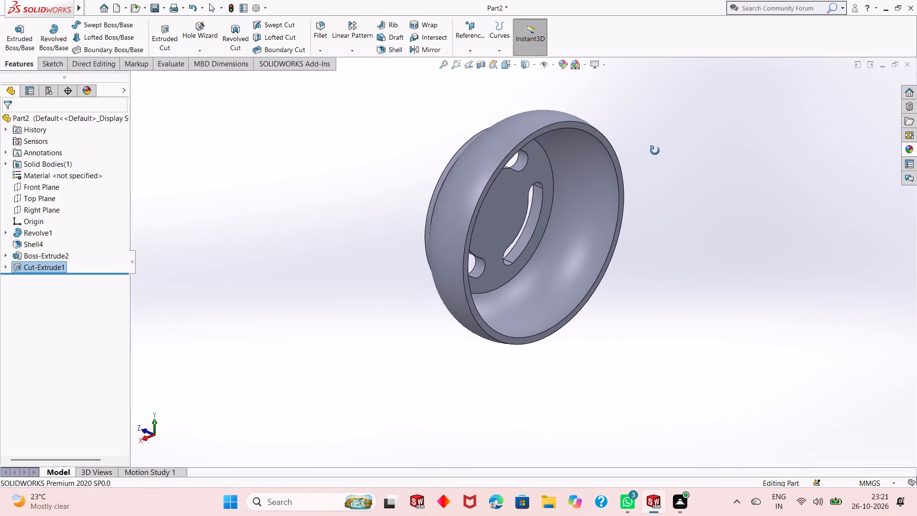
pyautogui.moveTo(655, 150); pyautogui.dragTo(555, 221, button='middle')
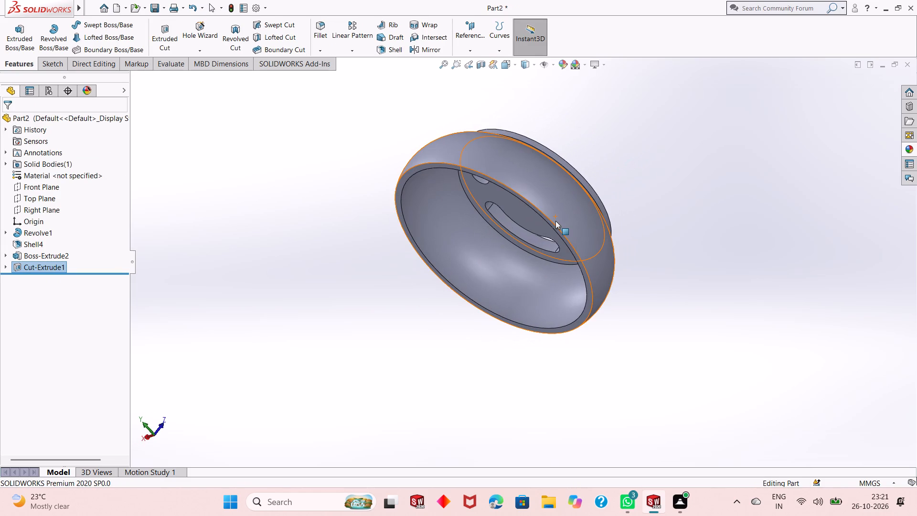
pyautogui.scroll(2, 557, 246)
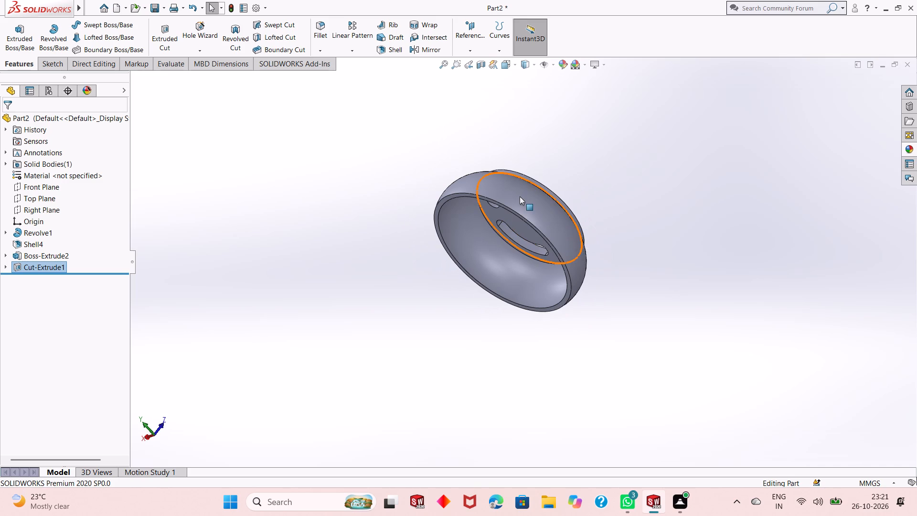
pyautogui.moveTo(518, 196); pyautogui.dragTo(512, 224, button='middle')
pyautogui.scroll(1, 512, 223)
pyautogui.moveTo(521, 250); pyautogui.dragTo(521, 240, button='middle')
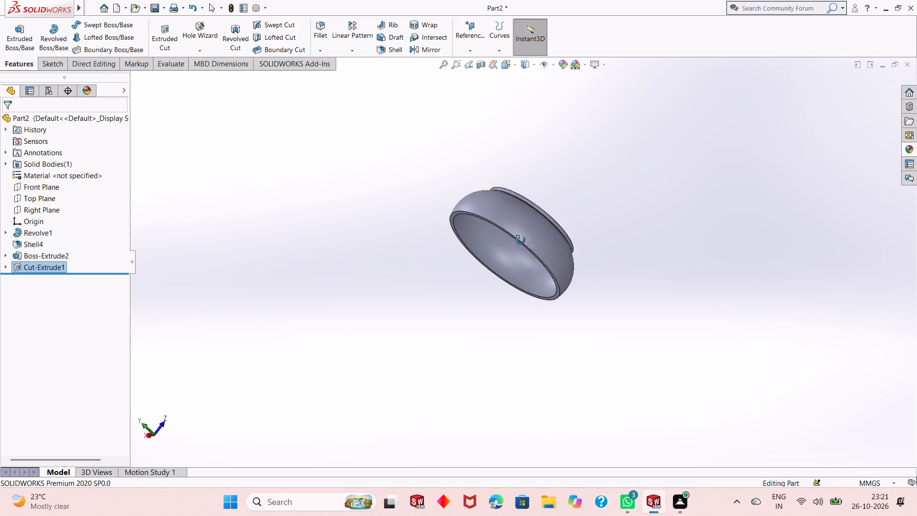
pyautogui.moveTo(521, 240); pyautogui.dragTo(456, 355, button='middle')
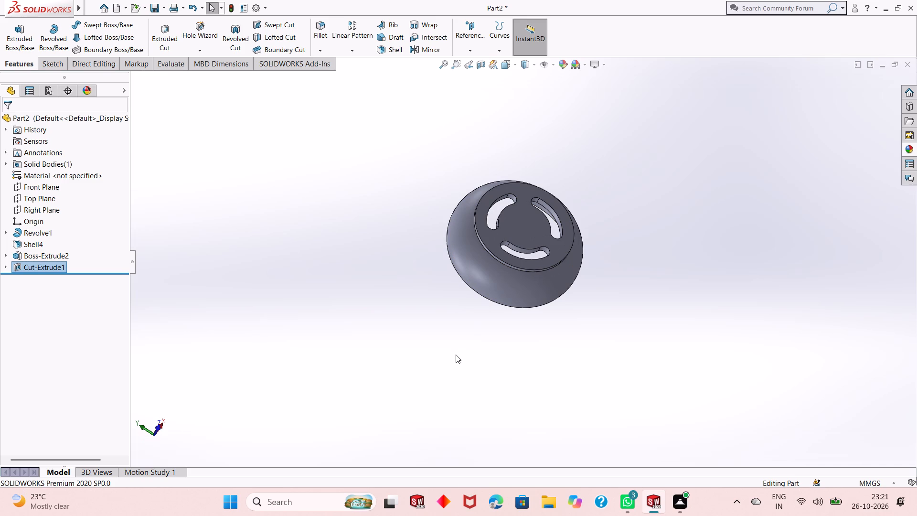
# Start a sketch on the disc's outer face and draw a circle about 44 mm in diameter centred on the origin.
pyautogui.click(525, 236)
pyautogui.click(567, 213)
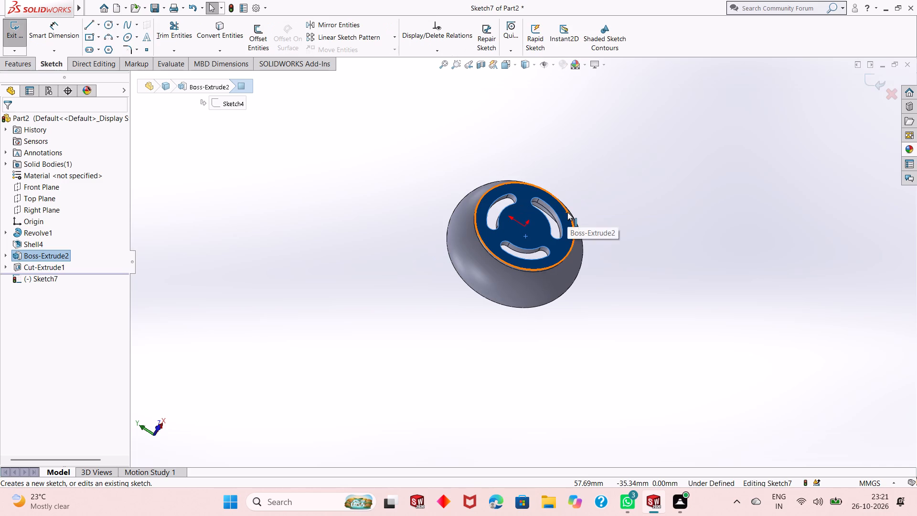
pyautogui.hotkey('ctrl', '8')
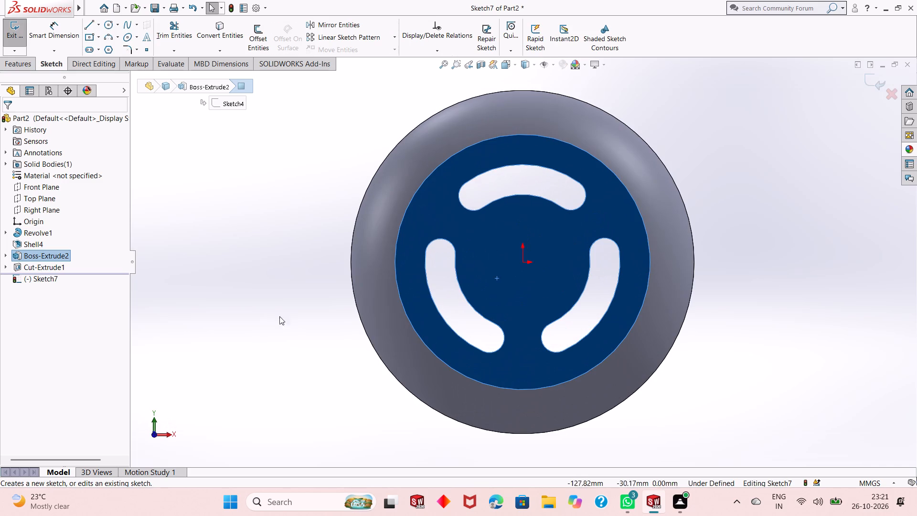
pyautogui.click(271, 307)
pyautogui.click(108, 25)
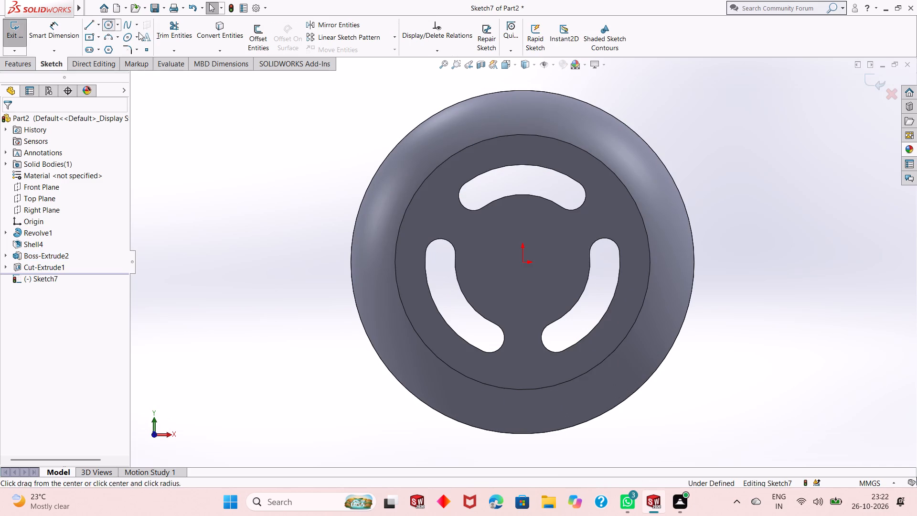
pyautogui.click(520, 262)
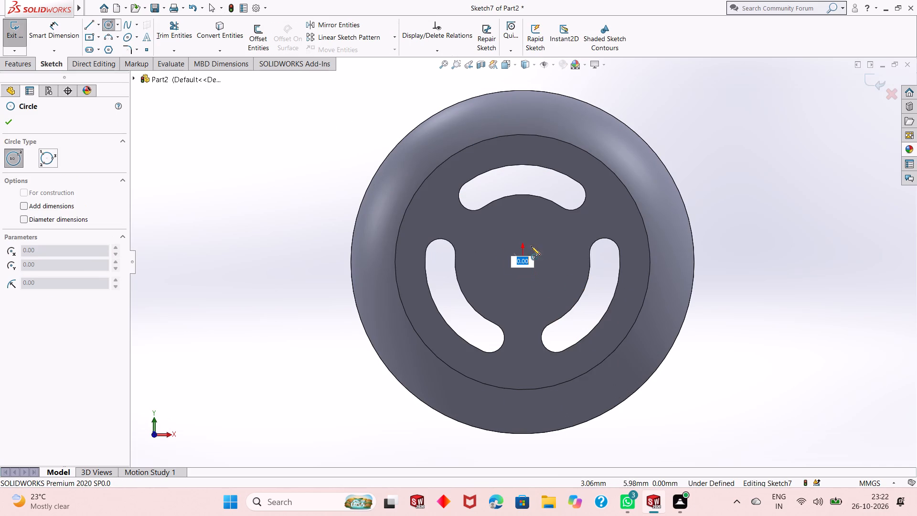
pyautogui.press('Escape')
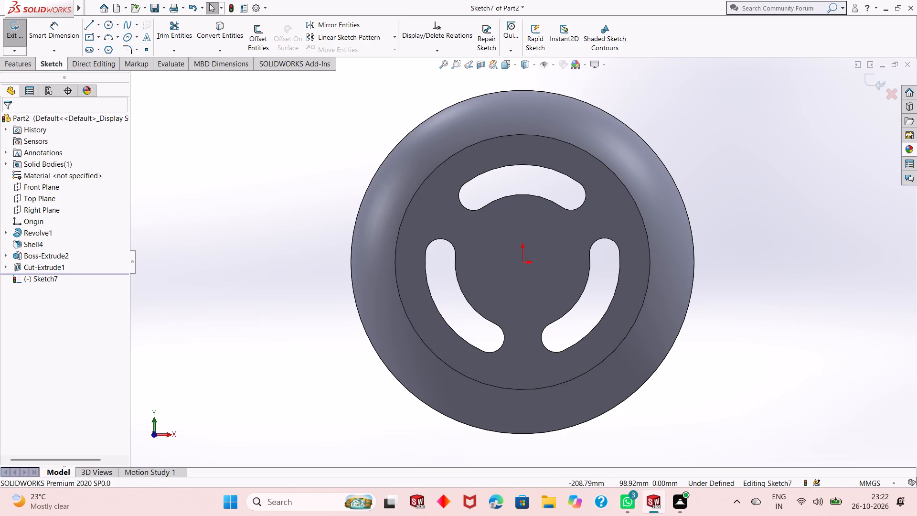
pyautogui.click(106, 23)
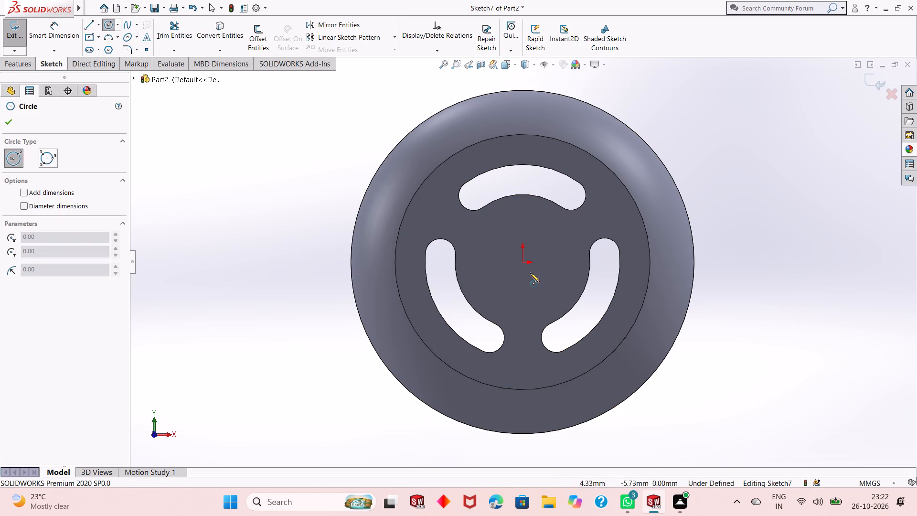
pyautogui.click(524, 261)
pyautogui.click(541, 226)
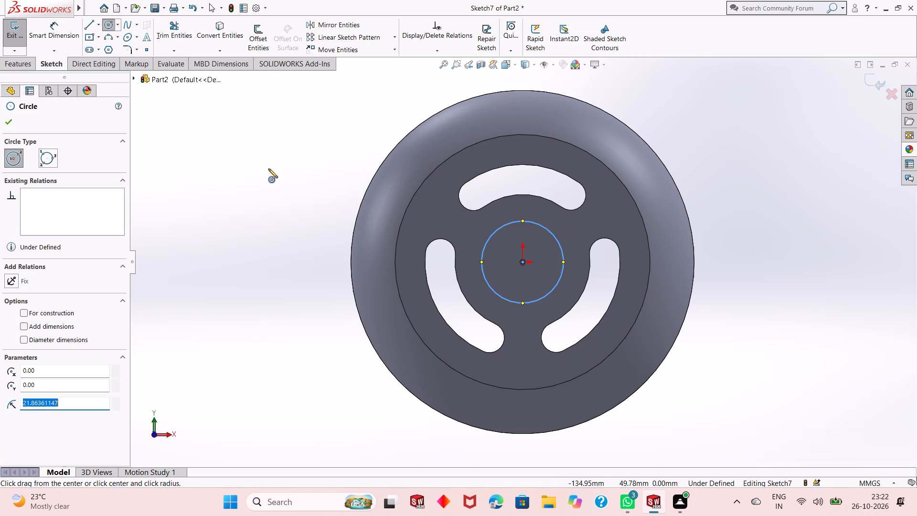
pyautogui.rightClick(268, 169)
pyautogui.click(273, 172)
# Dimension the central circle with a diameter of 54 mm.
pyautogui.click(65, 27)
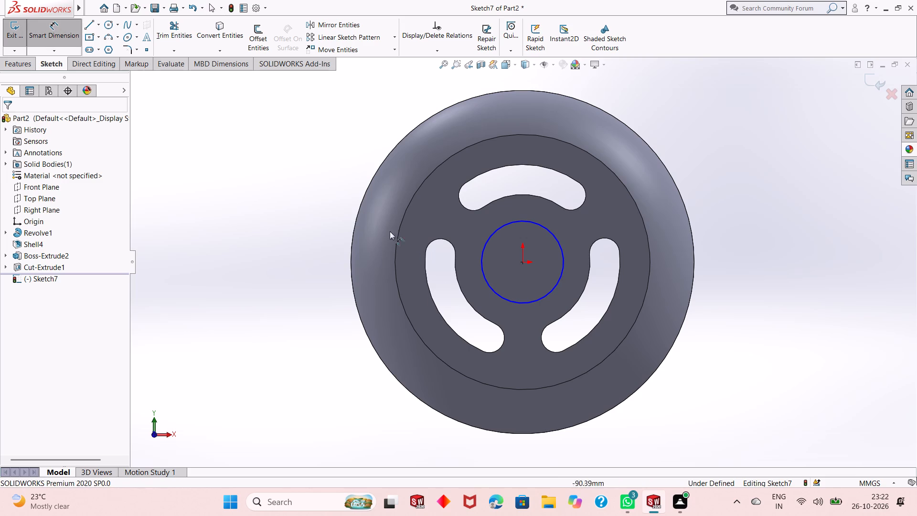
pyautogui.click(484, 276)
pyautogui.click(300, 363)
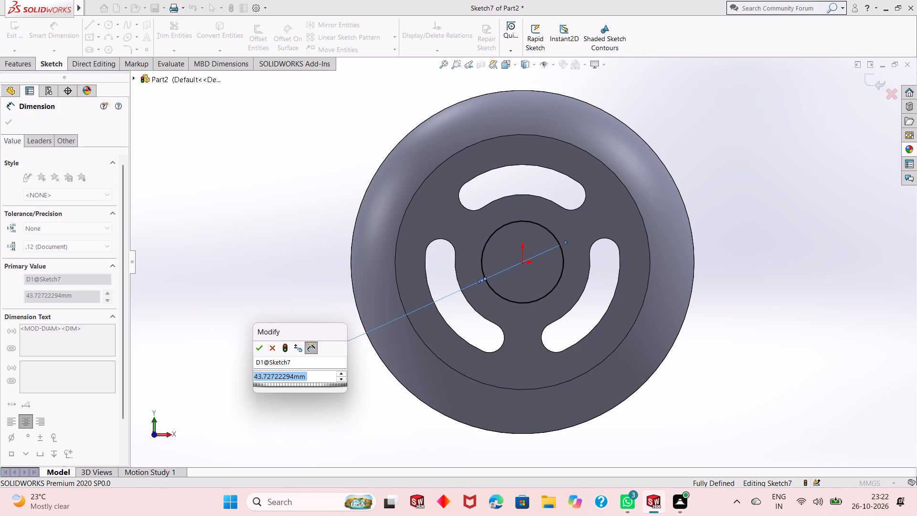
pyautogui.write('54')
pyautogui.press('Return')
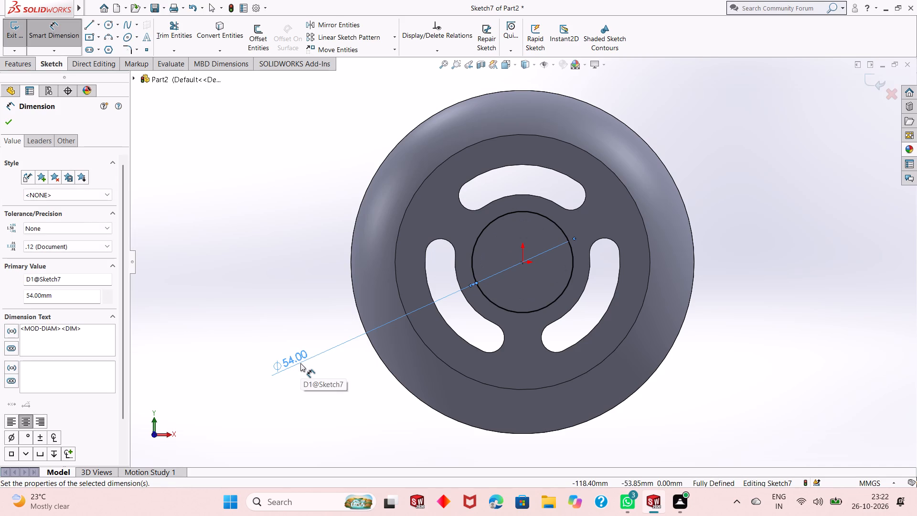
pyautogui.click(9, 126)
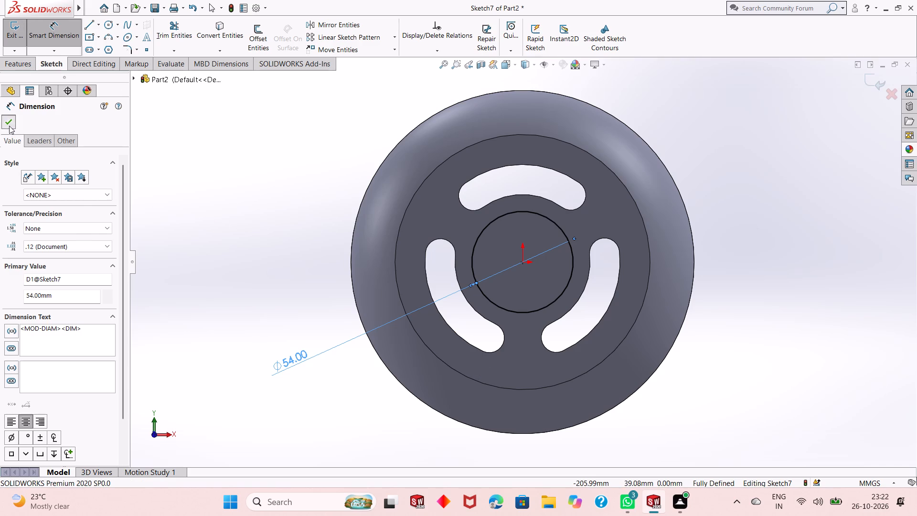
# Start a Boss-Extrude of the 54 mm circle with a blind depth of 24 mm.
pyautogui.moveTo(233, 180); pyautogui.dragTo(178, 234, button='middle')
pyautogui.scroll(1, 177, 235)
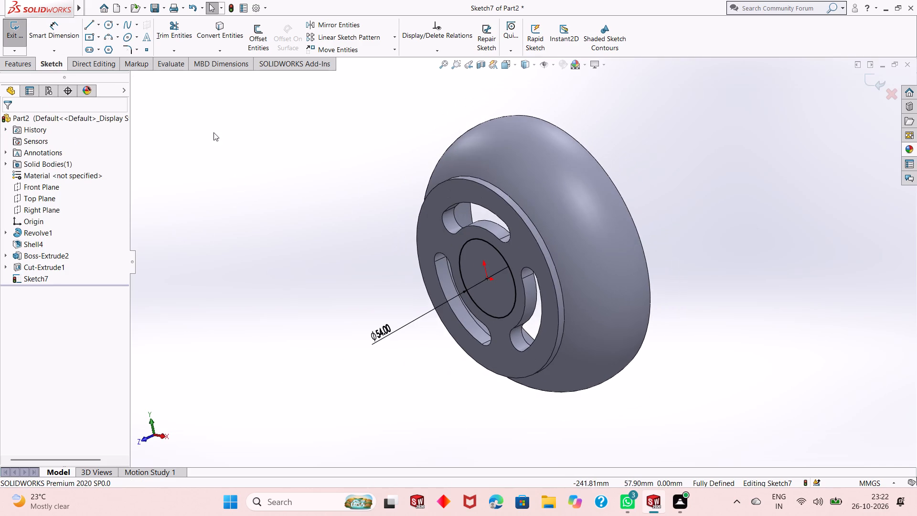
pyautogui.click(16, 60)
pyautogui.click(26, 39)
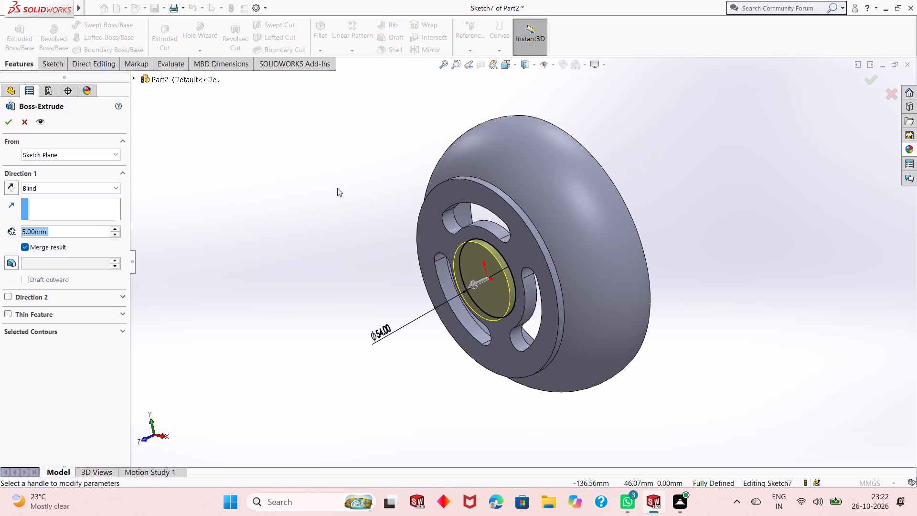
pyautogui.click(58, 231)
pyautogui.doubleClick(58, 231)
pyautogui.click(59, 232)
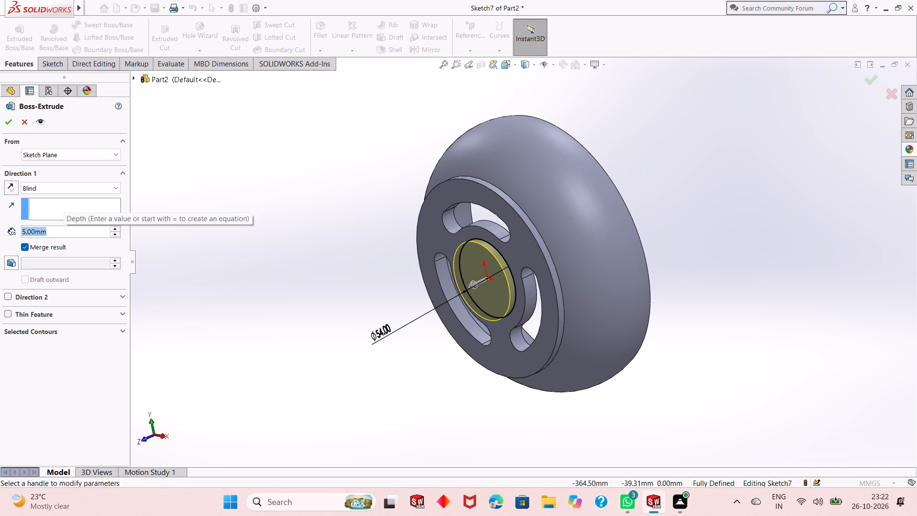
pyautogui.press('2')
pyautogui.press('4')
pyautogui.press('Return')
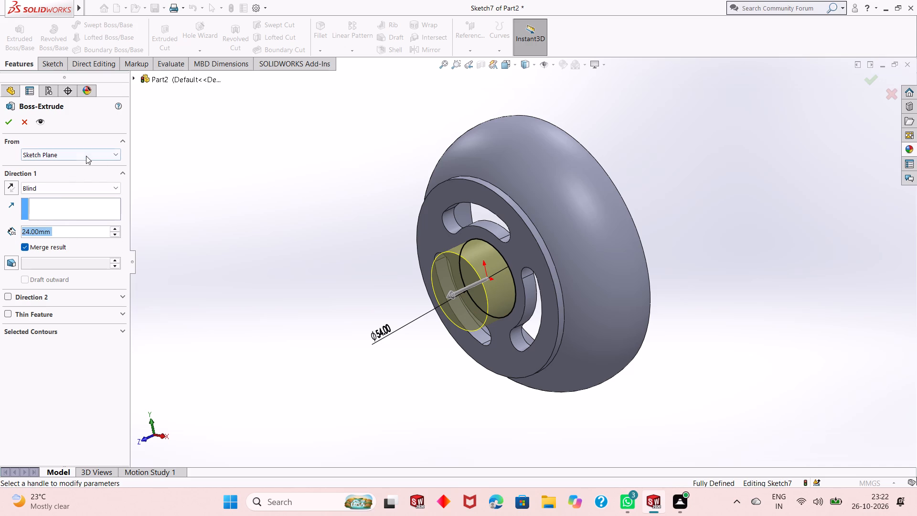
# Start the 24 mm boss extrusion from a 10 mm offset, reversed toward the disc's inner side, and finish the feature.
pyautogui.click(86, 156)
pyautogui.click(86, 188)
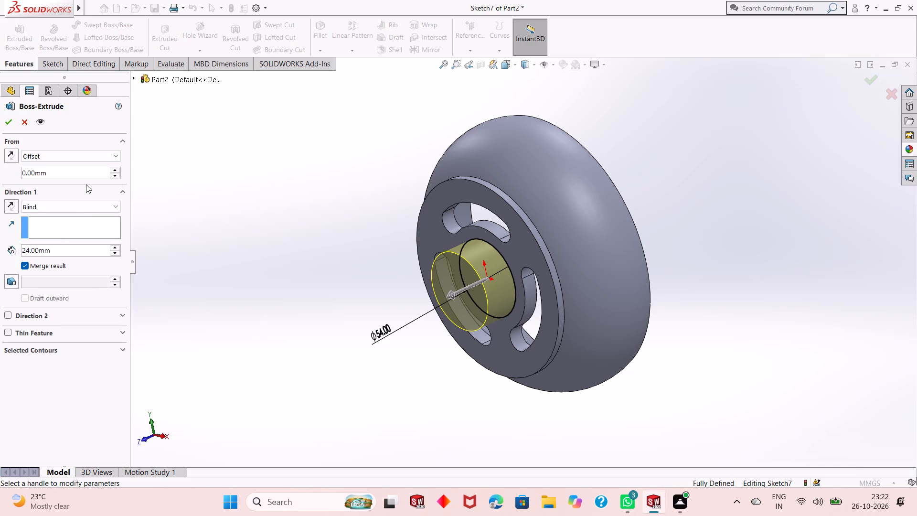
pyautogui.doubleClick(77, 174)
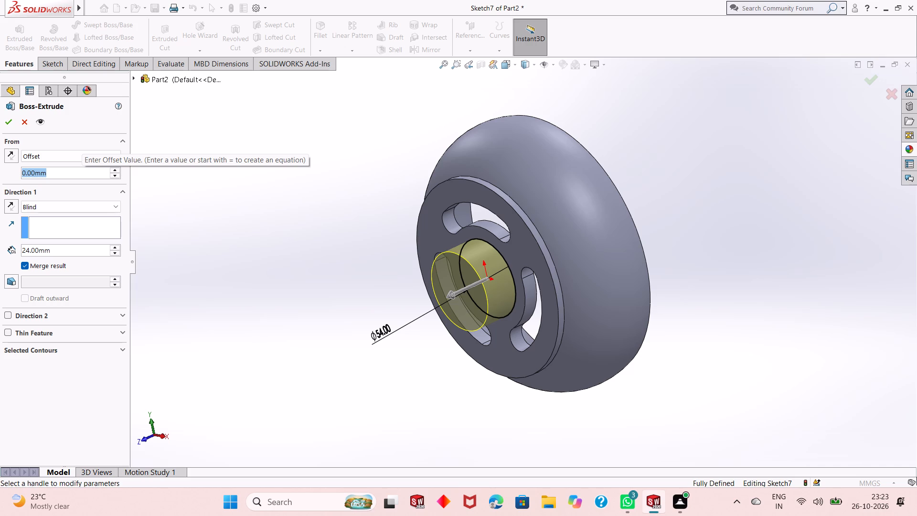
pyautogui.moveTo(541, 179); pyautogui.dragTo(543, 180, button='middle')
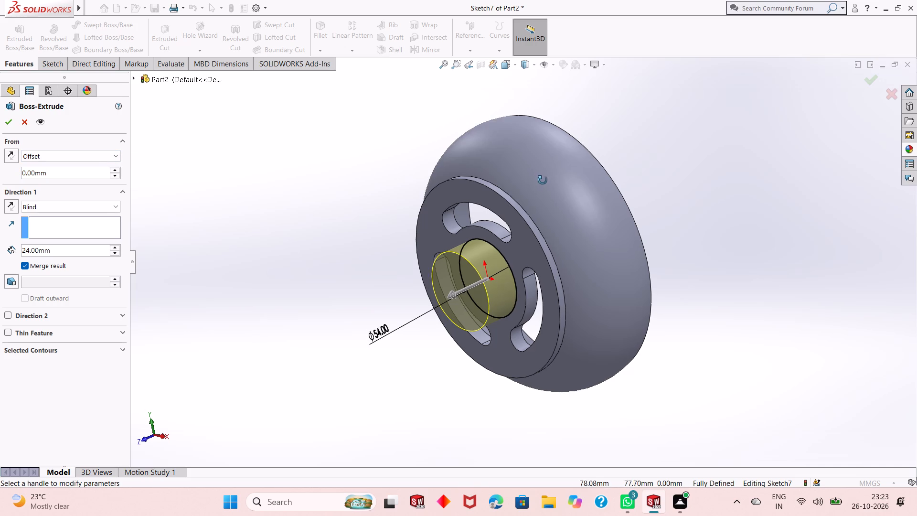
pyautogui.moveTo(543, 180); pyautogui.dragTo(474, 250, button='middle')
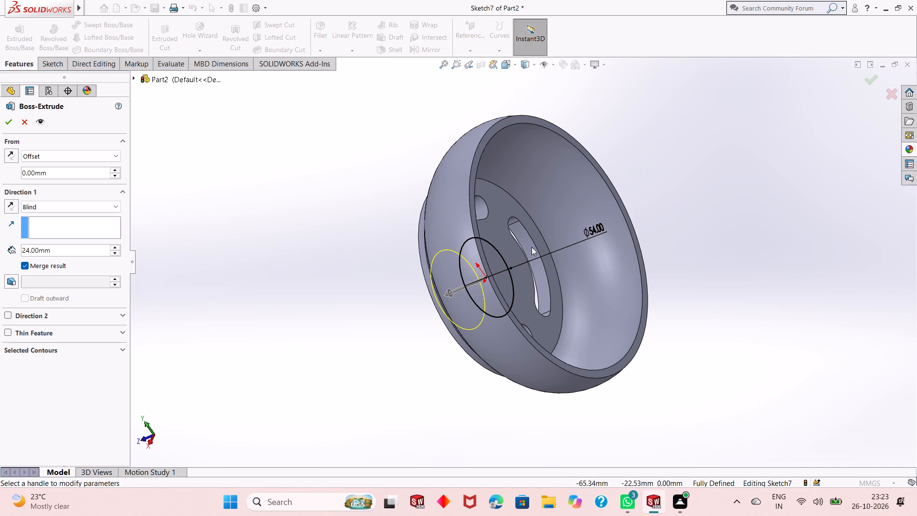
pyautogui.moveTo(532, 247); pyautogui.dragTo(584, 260, button='middle')
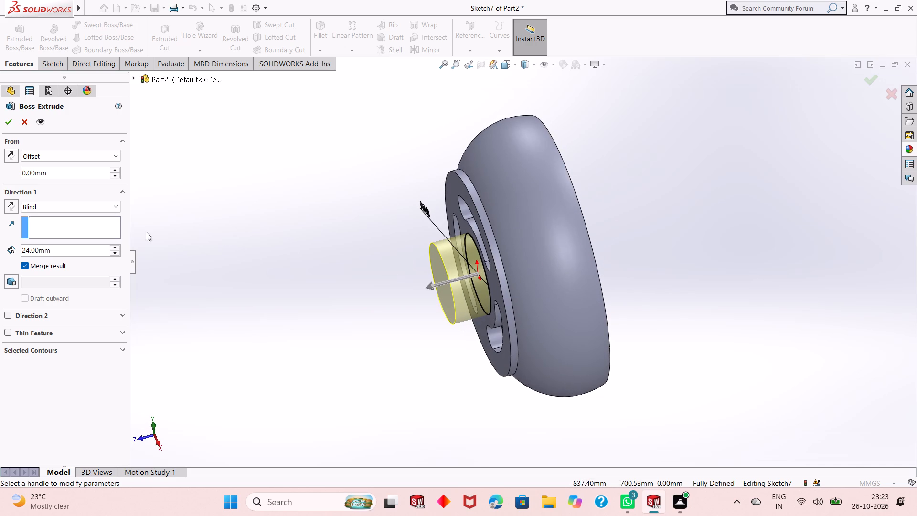
pyautogui.moveTo(500, 234); pyautogui.dragTo(516, 240, button='middle')
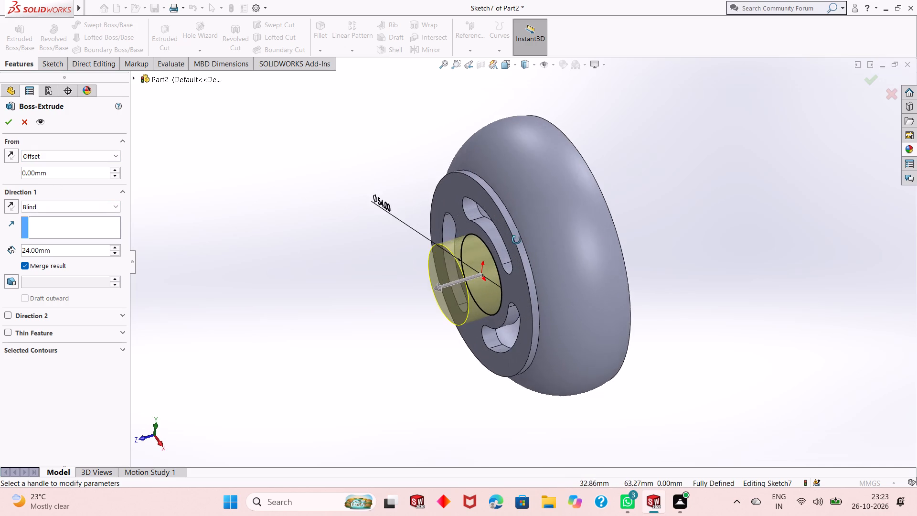
pyautogui.moveTo(516, 240); pyautogui.dragTo(526, 228, button='middle')
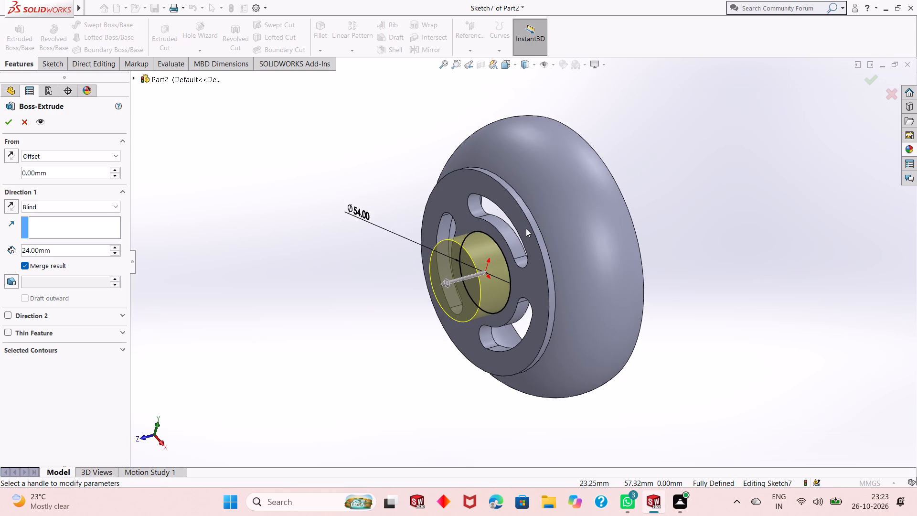
pyautogui.doubleClick(58, 169)
pyautogui.write('10')
pyautogui.press('Return')
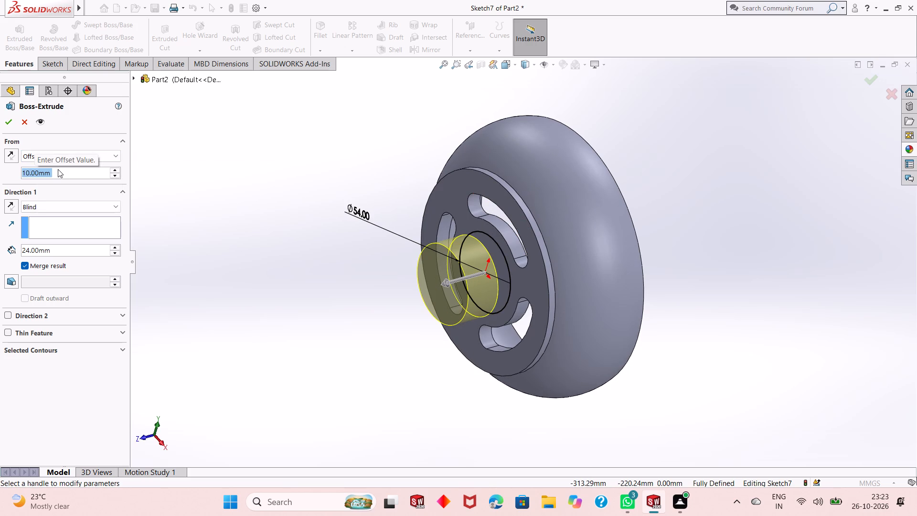
pyautogui.click(12, 153)
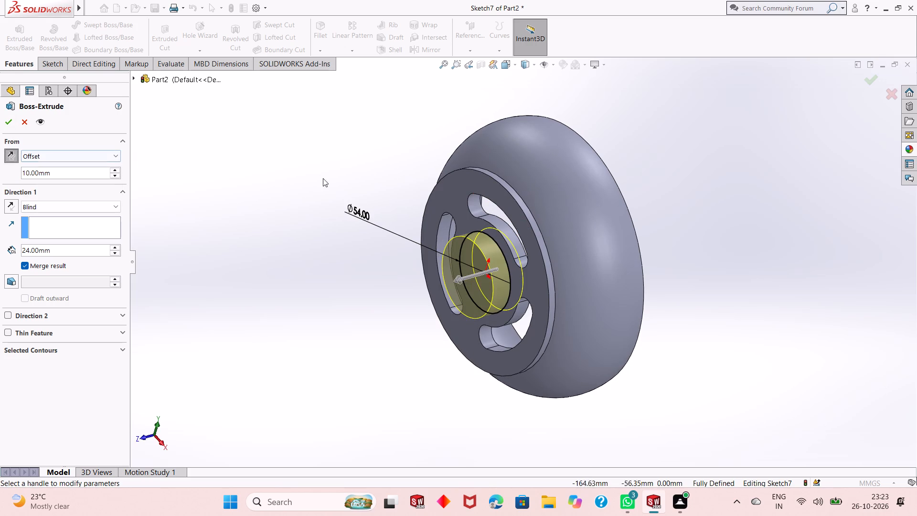
pyautogui.moveTo(413, 197); pyautogui.dragTo(325, 299, button='middle')
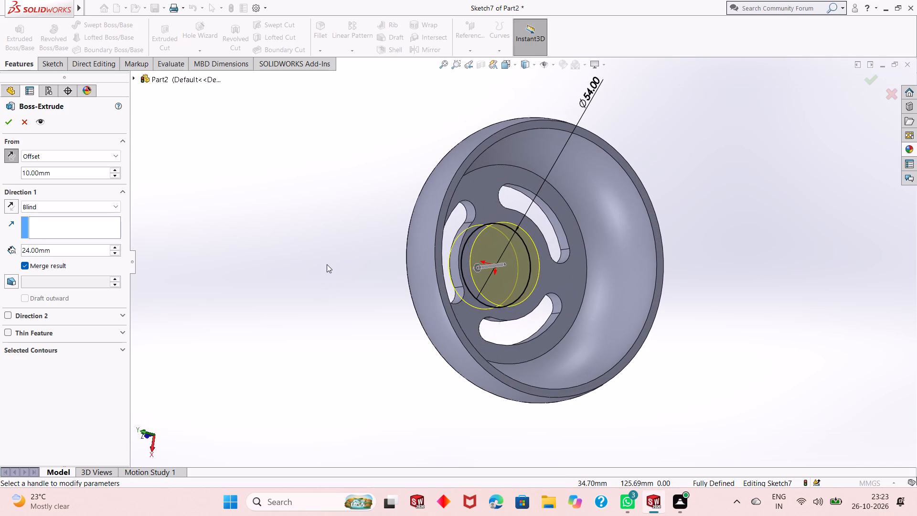
pyautogui.click(3, 120)
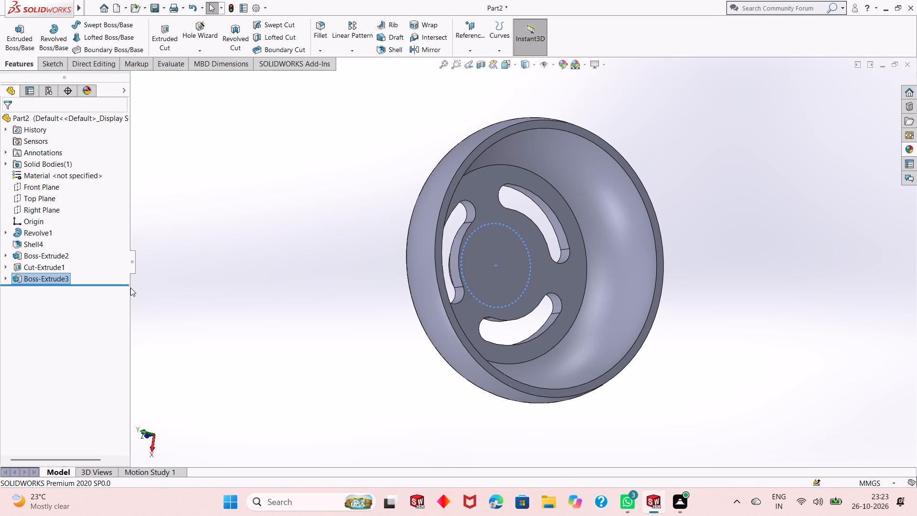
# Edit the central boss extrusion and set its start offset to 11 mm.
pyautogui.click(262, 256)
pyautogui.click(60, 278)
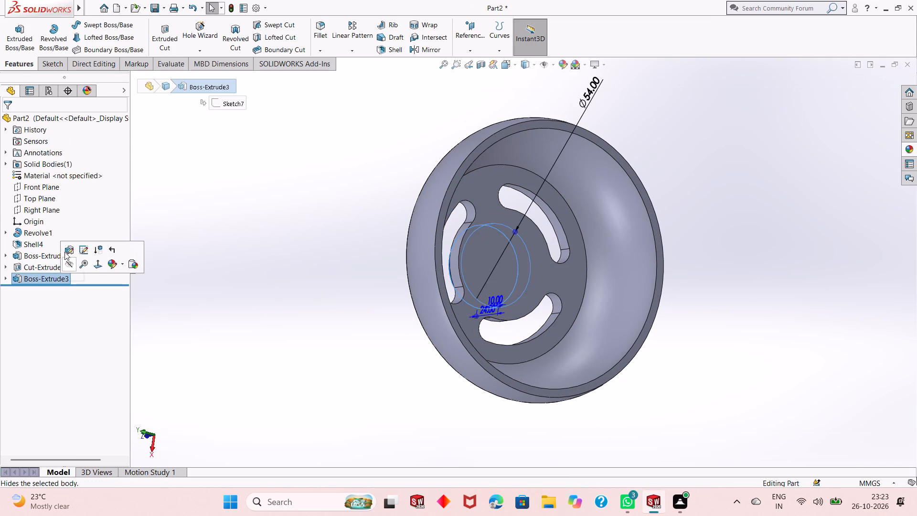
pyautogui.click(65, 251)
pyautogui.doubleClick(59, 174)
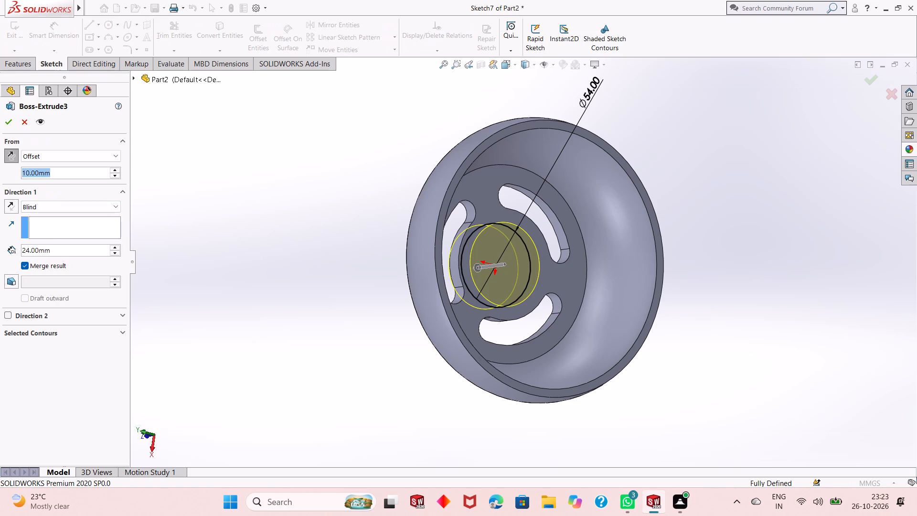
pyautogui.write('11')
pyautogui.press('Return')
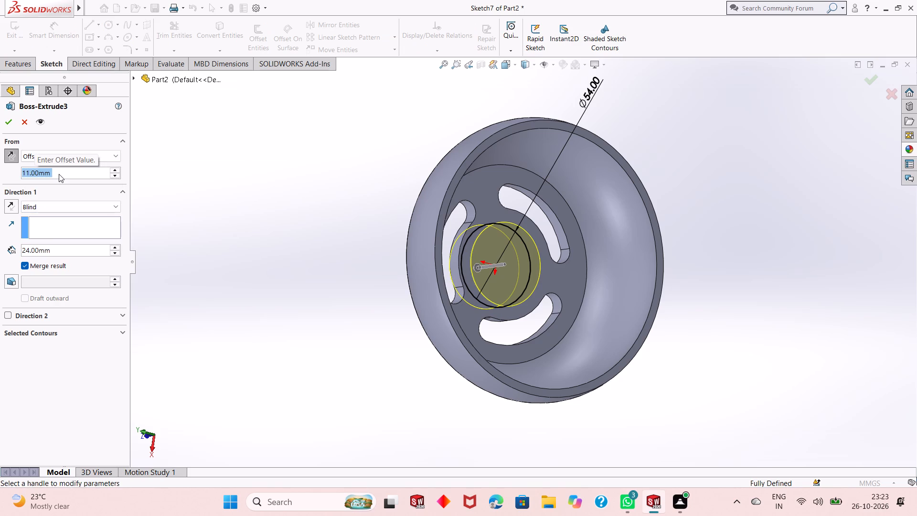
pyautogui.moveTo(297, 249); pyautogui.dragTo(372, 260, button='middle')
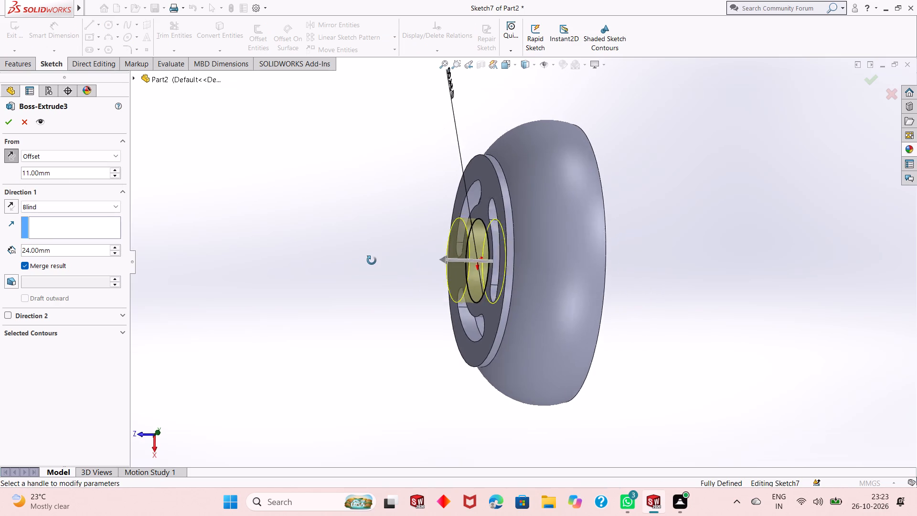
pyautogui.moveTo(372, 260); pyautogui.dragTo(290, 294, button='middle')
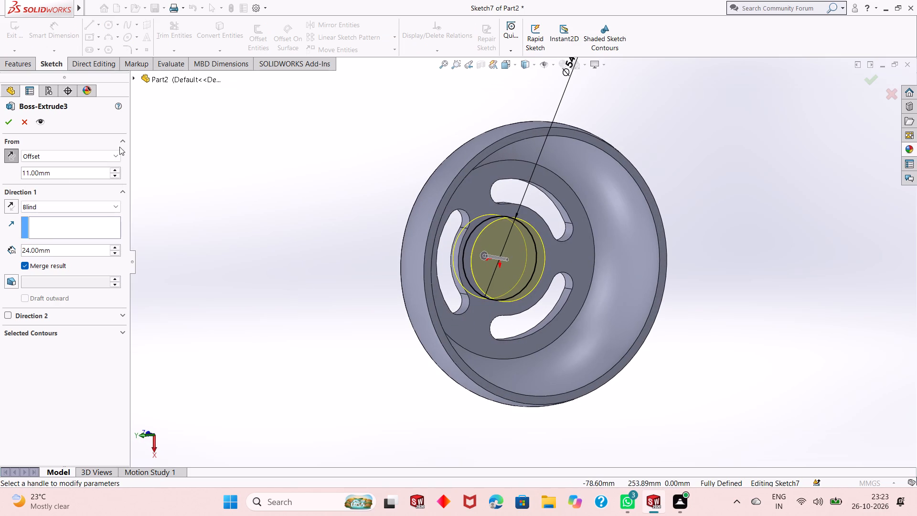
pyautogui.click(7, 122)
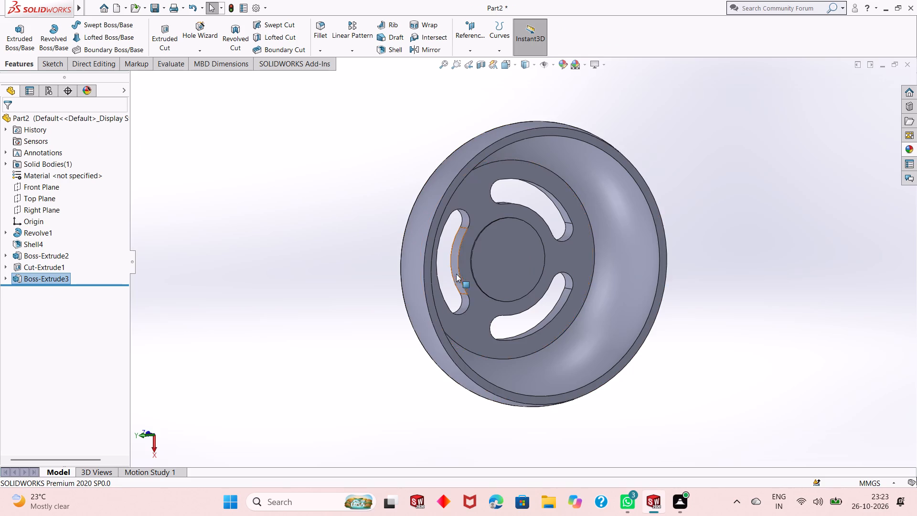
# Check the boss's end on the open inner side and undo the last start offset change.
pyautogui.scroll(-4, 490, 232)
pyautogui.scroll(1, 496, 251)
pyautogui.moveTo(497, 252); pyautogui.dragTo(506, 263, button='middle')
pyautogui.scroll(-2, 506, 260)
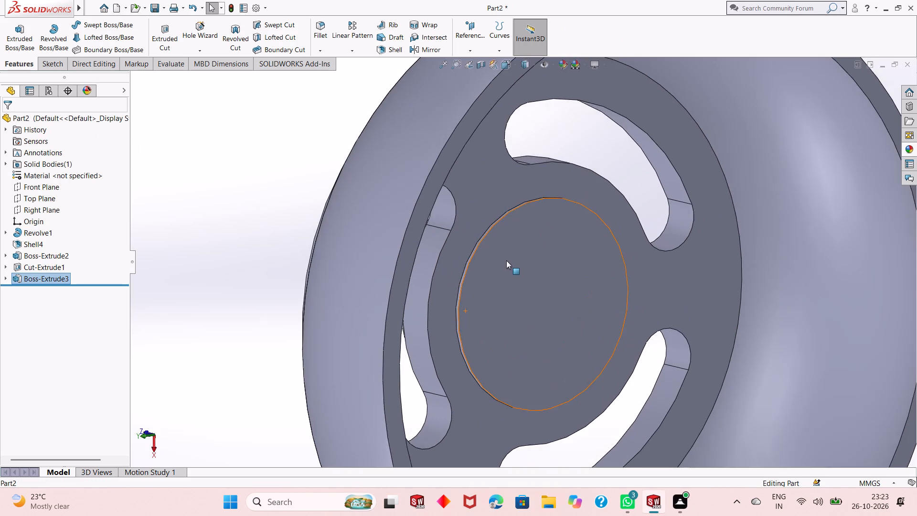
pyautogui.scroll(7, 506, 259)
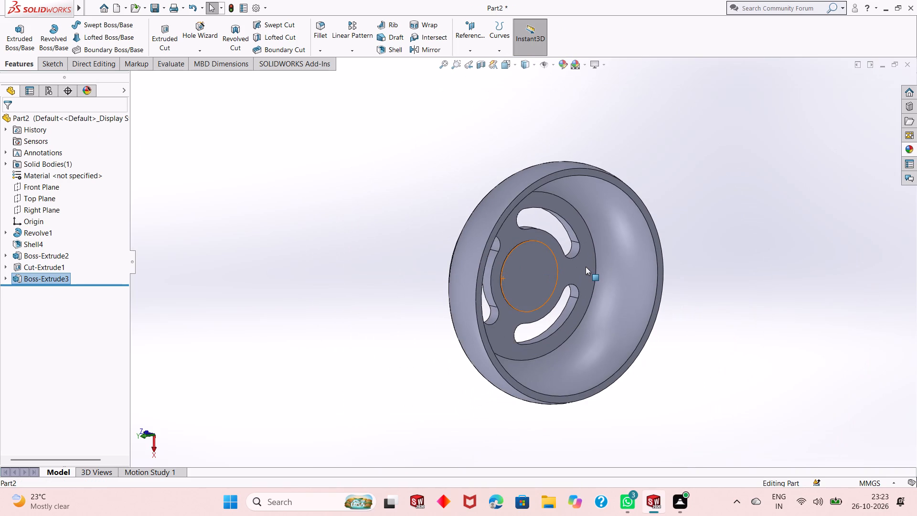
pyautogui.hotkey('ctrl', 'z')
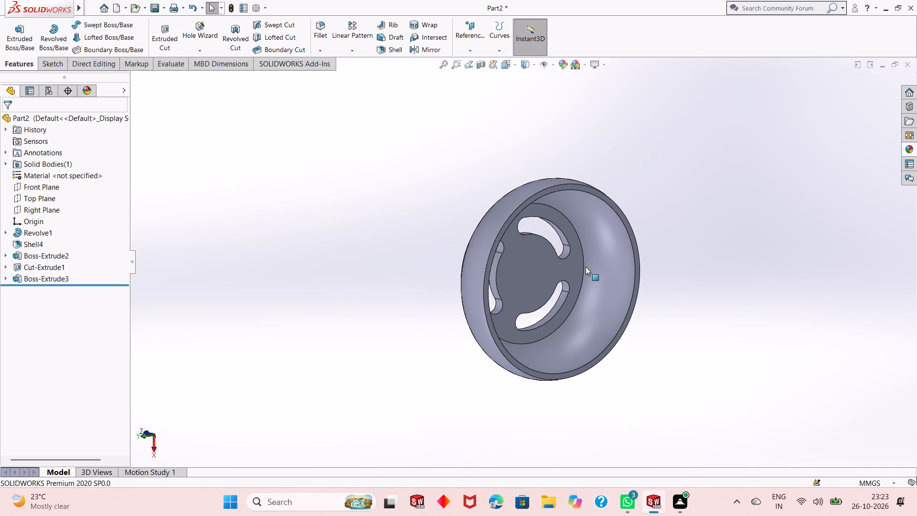
# Start a sketch on the central boss's outer end face and draw a circle about 31 mm in diameter centred on the origin.
pyautogui.moveTo(588, 266); pyautogui.dragTo(688, 267, button='middle')
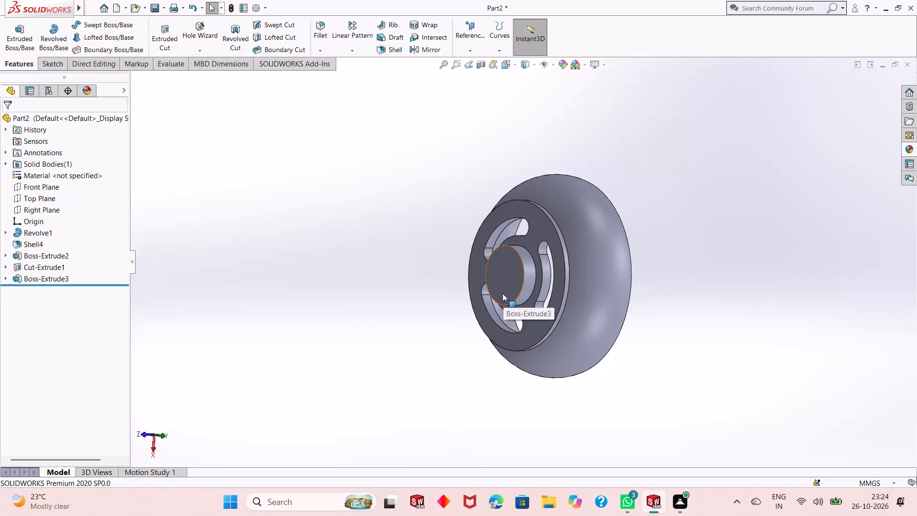
pyautogui.click(512, 271)
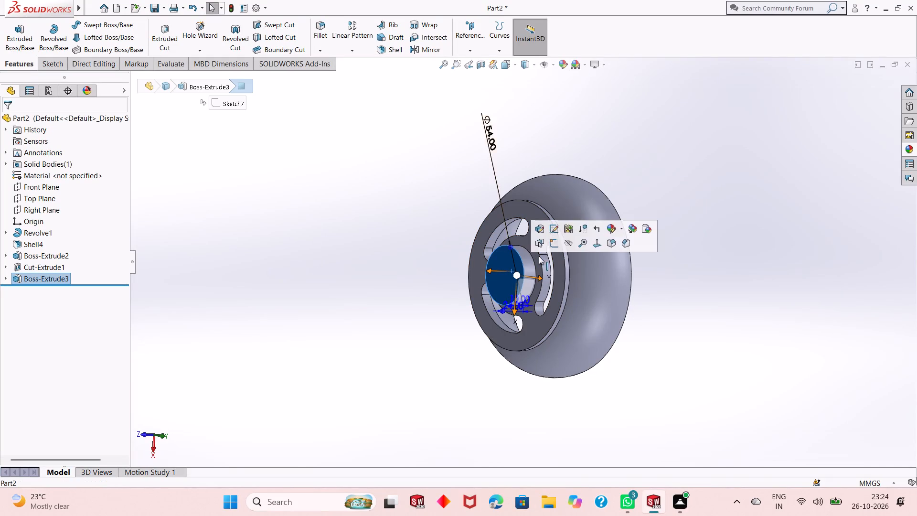
pyautogui.click(553, 248)
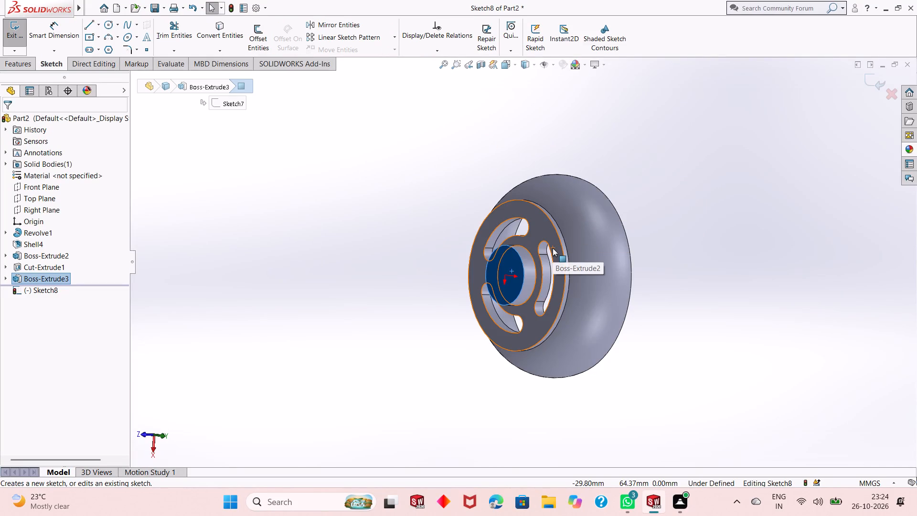
pyautogui.hotkey('ctrl', '8')
pyautogui.scroll(1, 565, 244)
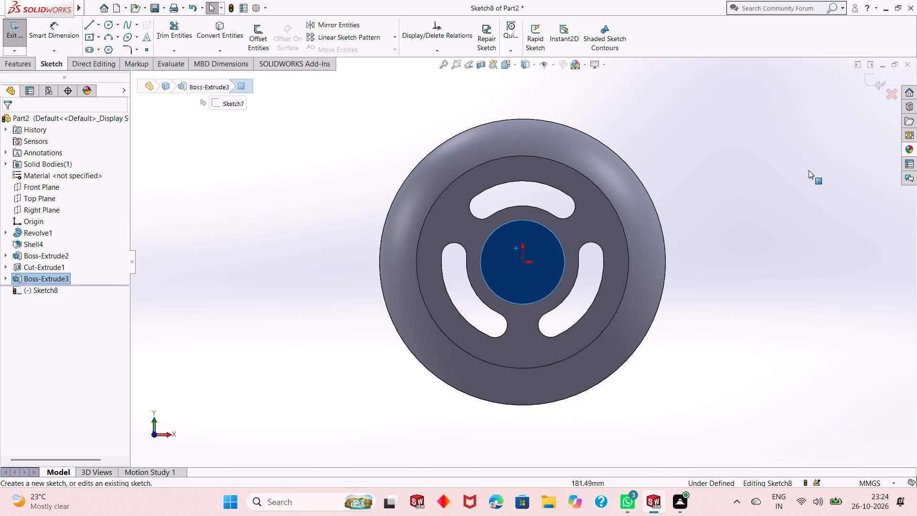
pyautogui.click(740, 209)
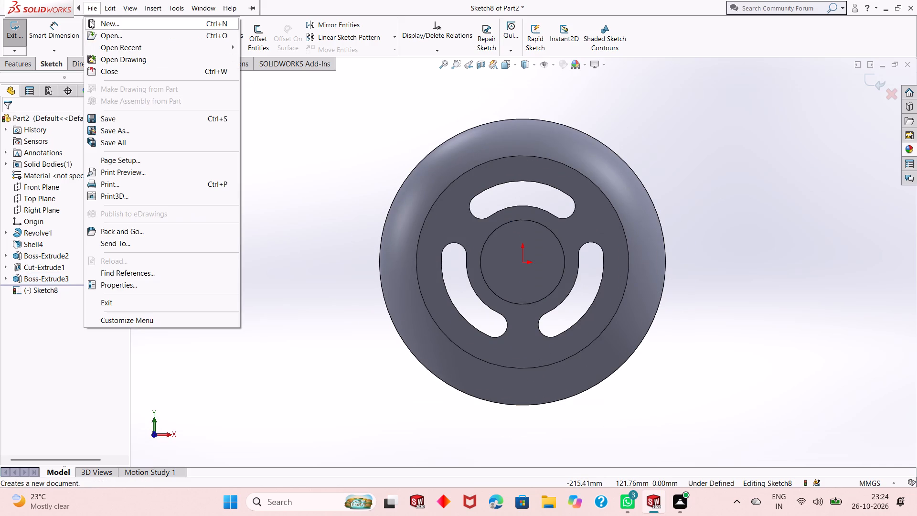
pyautogui.click(367, 161)
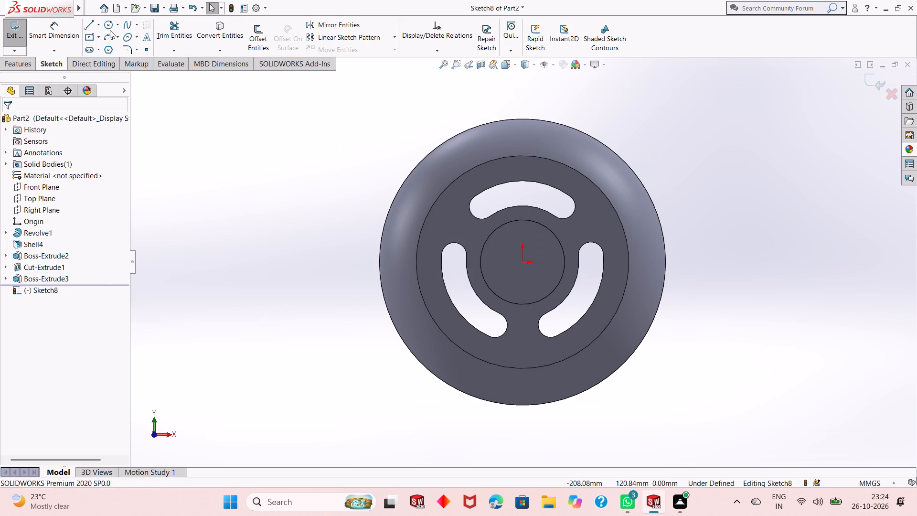
pyautogui.click(110, 30)
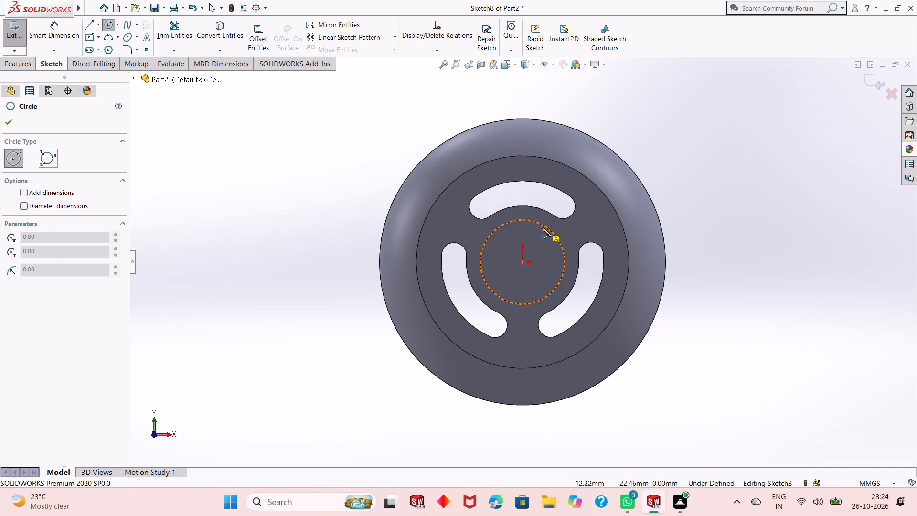
pyautogui.click(522, 260)
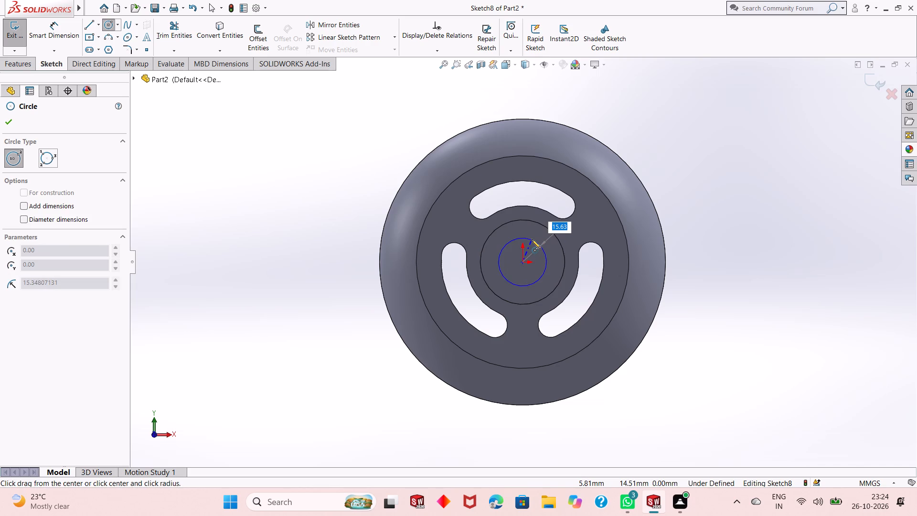
pyautogui.click(532, 239)
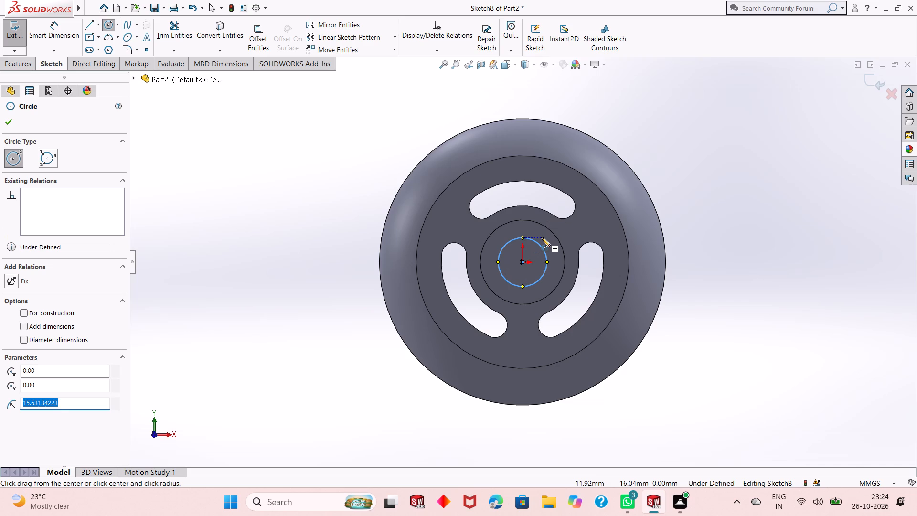
pyautogui.rightClick(333, 221)
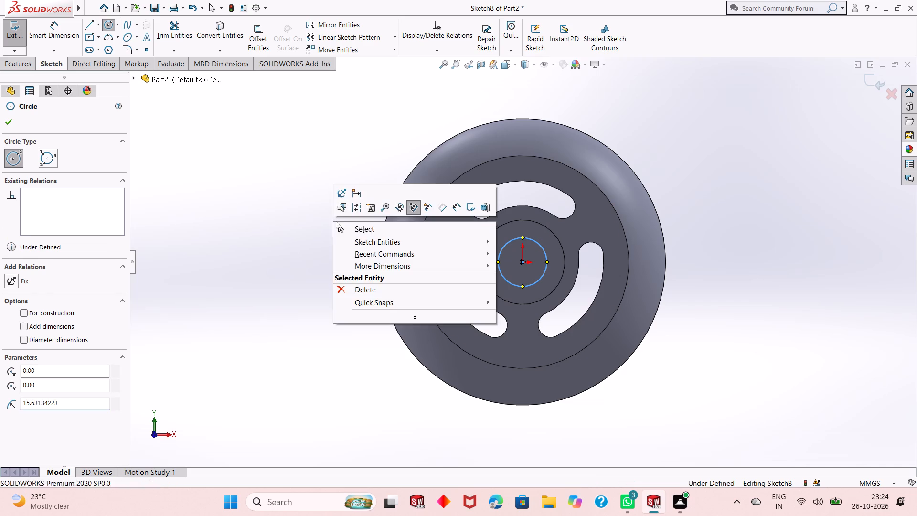
pyautogui.click(344, 228)
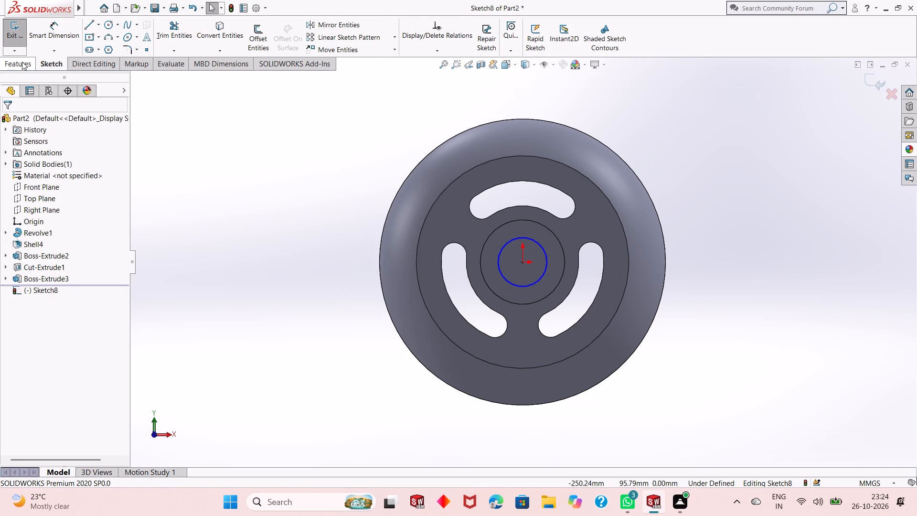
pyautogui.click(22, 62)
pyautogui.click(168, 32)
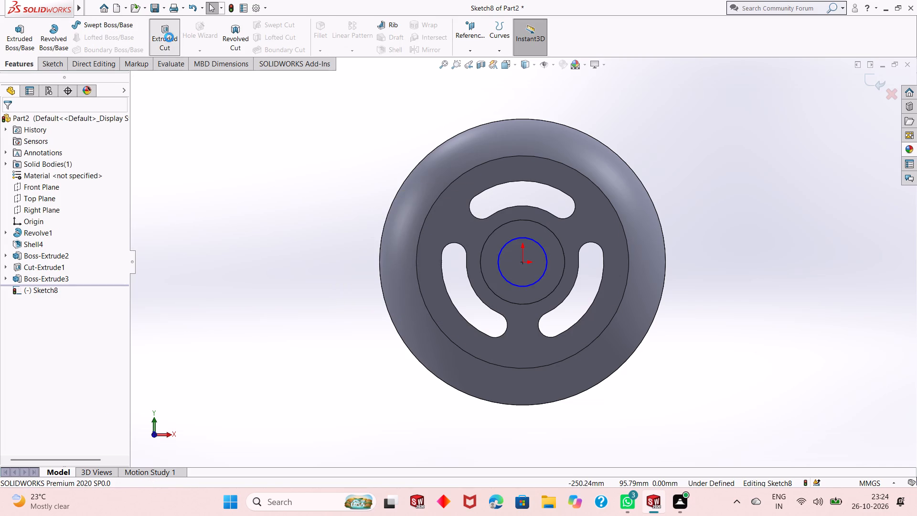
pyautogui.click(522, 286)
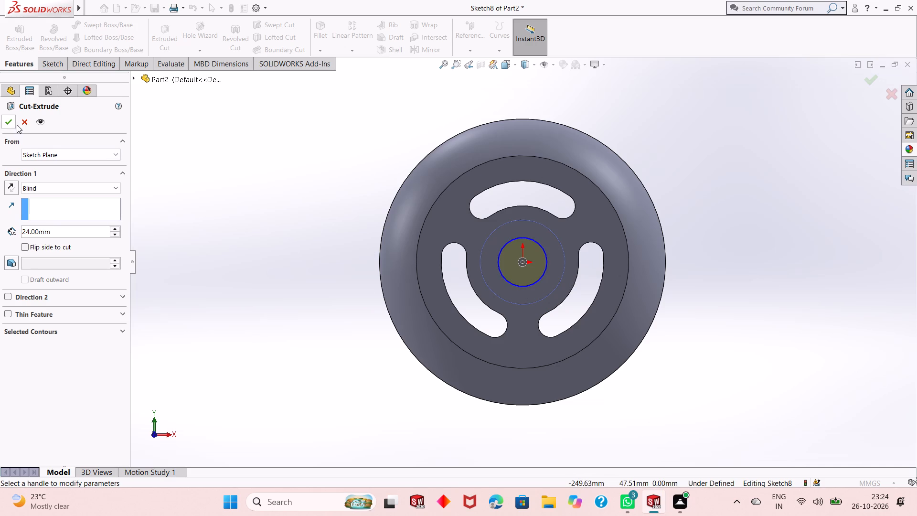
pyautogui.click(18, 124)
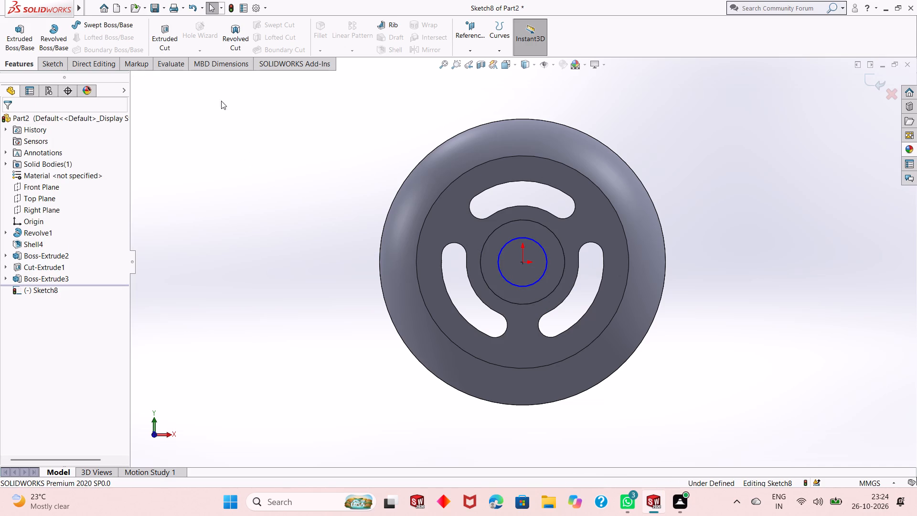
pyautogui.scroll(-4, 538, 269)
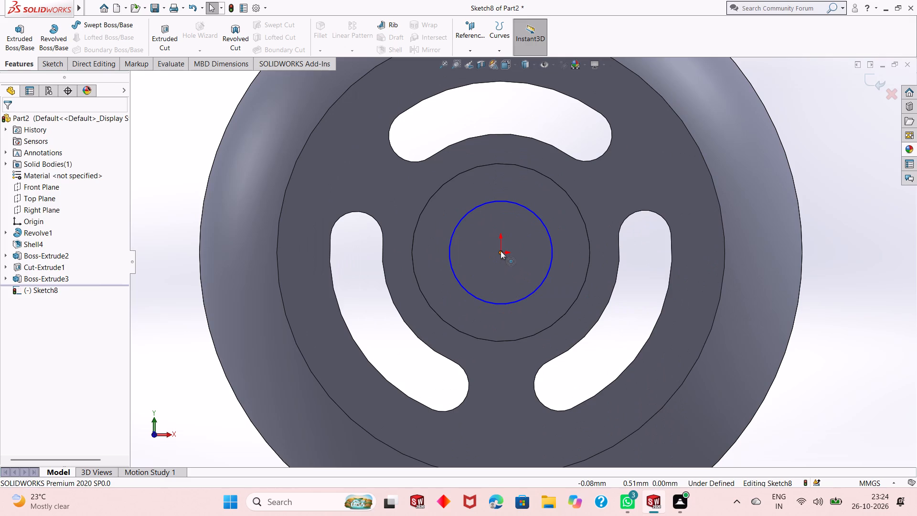
# Dimension the circle on the central boss's end face to a 15 mm diameter.
pyautogui.click(501, 251)
pyautogui.scroll(2, 550, 292)
pyautogui.click(757, 202)
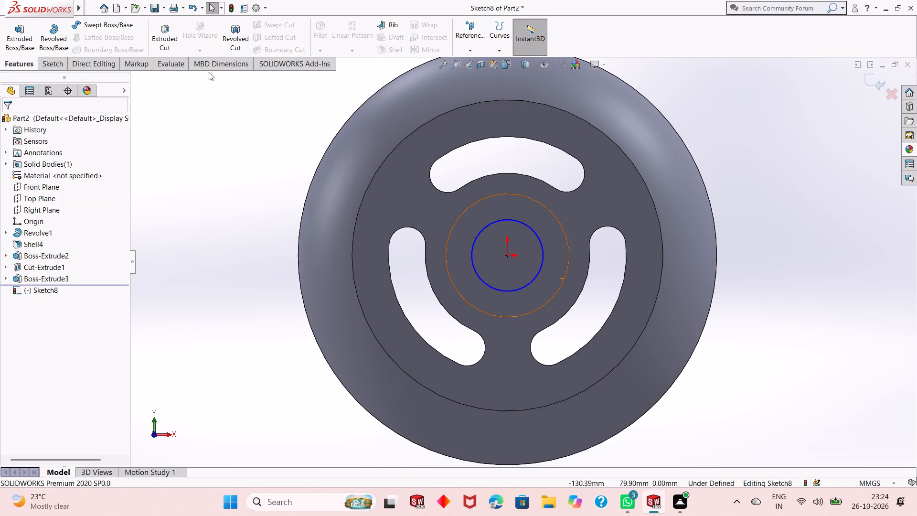
pyautogui.click(57, 63)
pyautogui.click(53, 29)
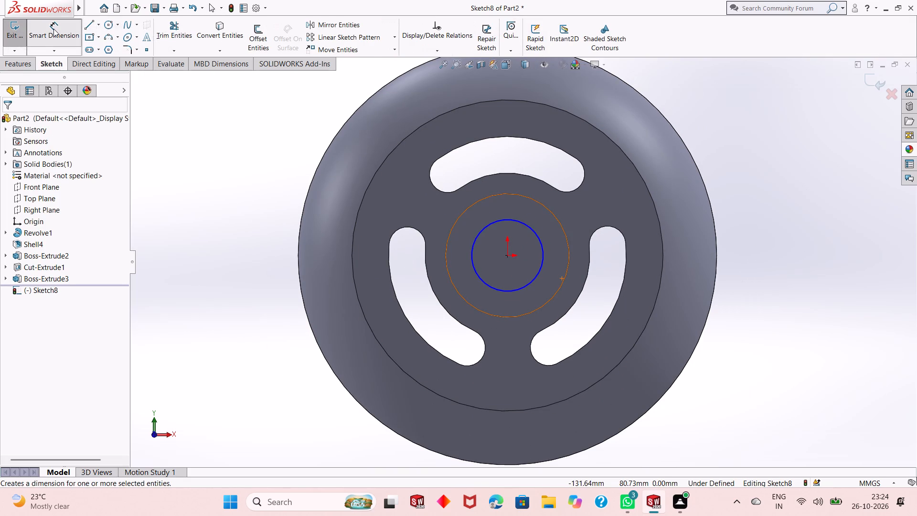
pyautogui.click(521, 289)
pyautogui.click(750, 389)
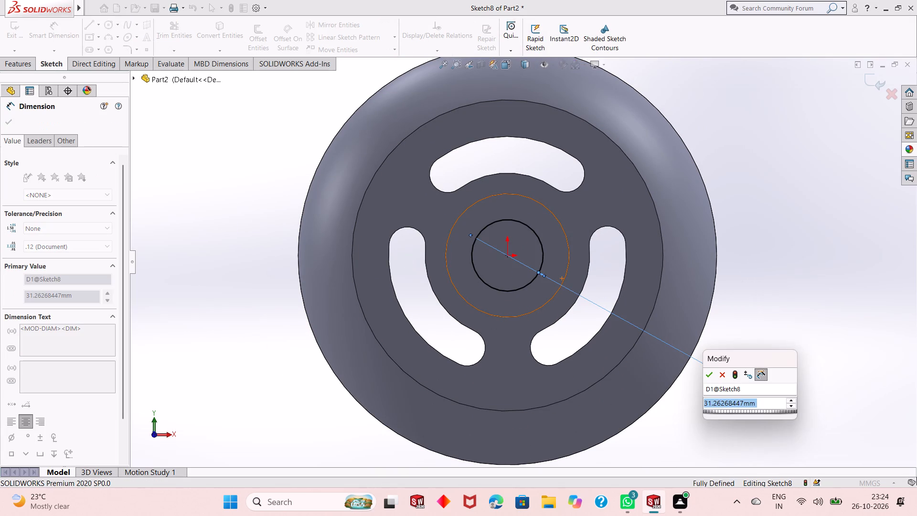
pyautogui.write('15')
pyautogui.press('Return')
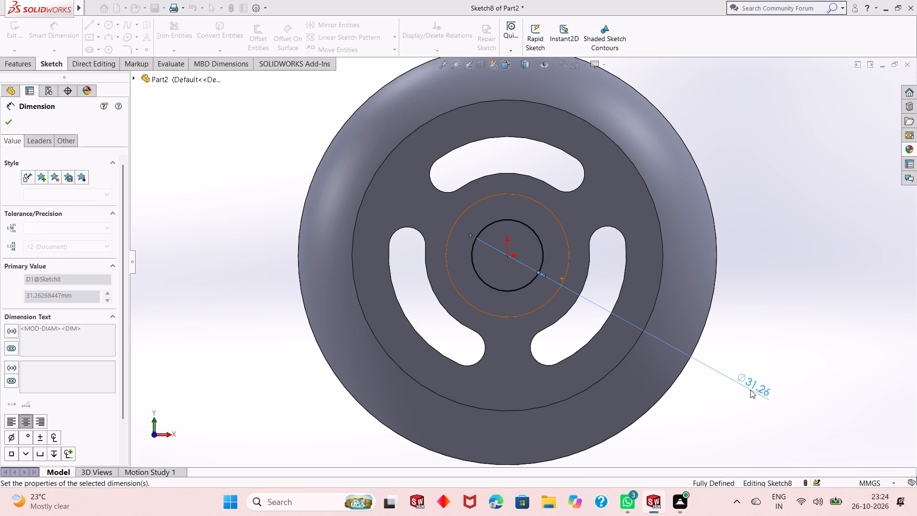
pyautogui.scroll(1, 700, 326)
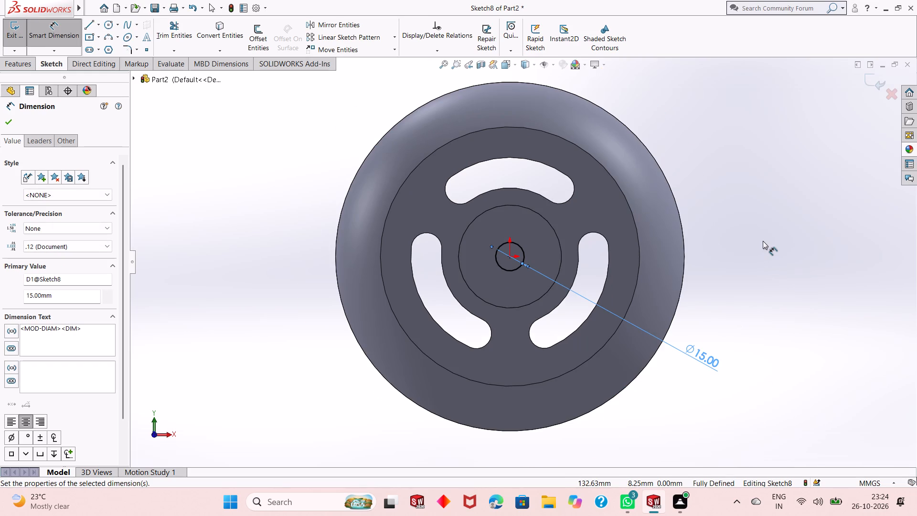
pyautogui.rightClick(763, 240)
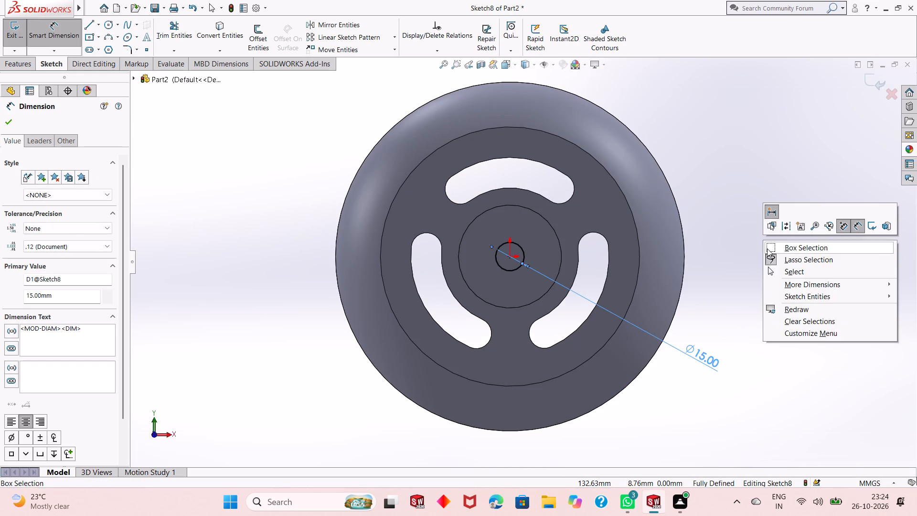
pyautogui.click(772, 275)
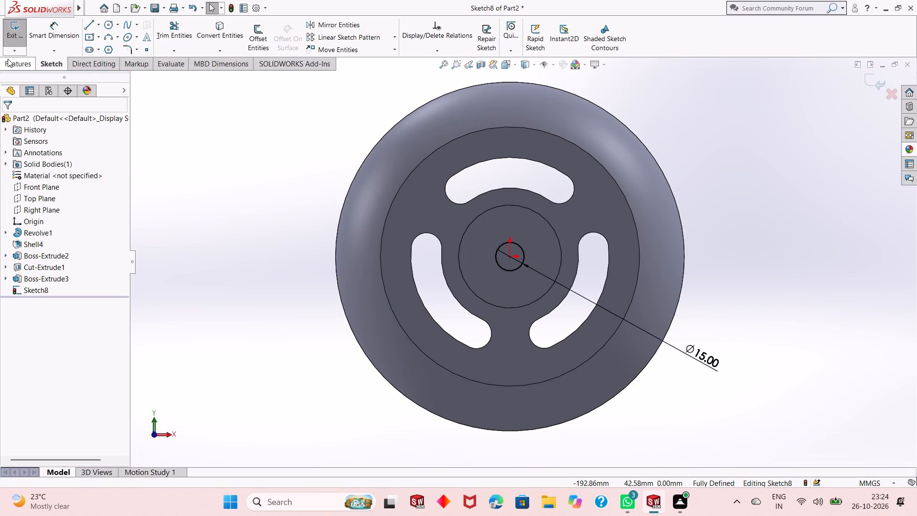
# Cut the 15 mm circle into the central boss with a blind Extruded Cut 4 mm deep.
pyautogui.click(9, 59)
pyautogui.click(156, 40)
pyautogui.moveTo(591, 287); pyautogui.dragTo(551, 309, button='middle')
pyautogui.doubleClick(50, 226)
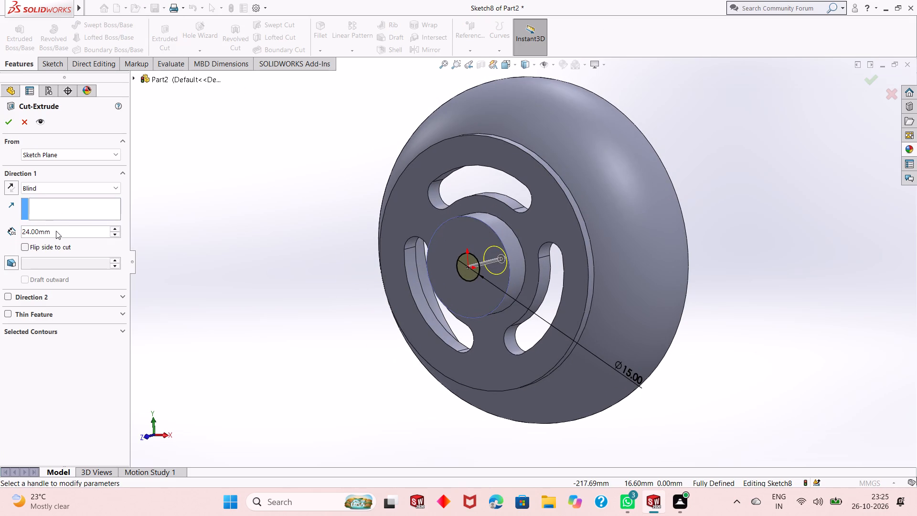
pyautogui.doubleClick(56, 231)
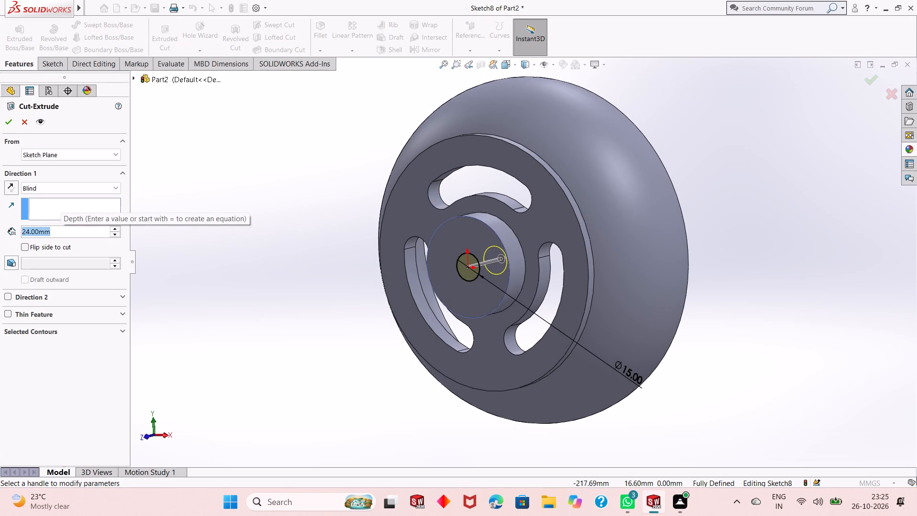
pyautogui.press('4')
pyautogui.press('Return')
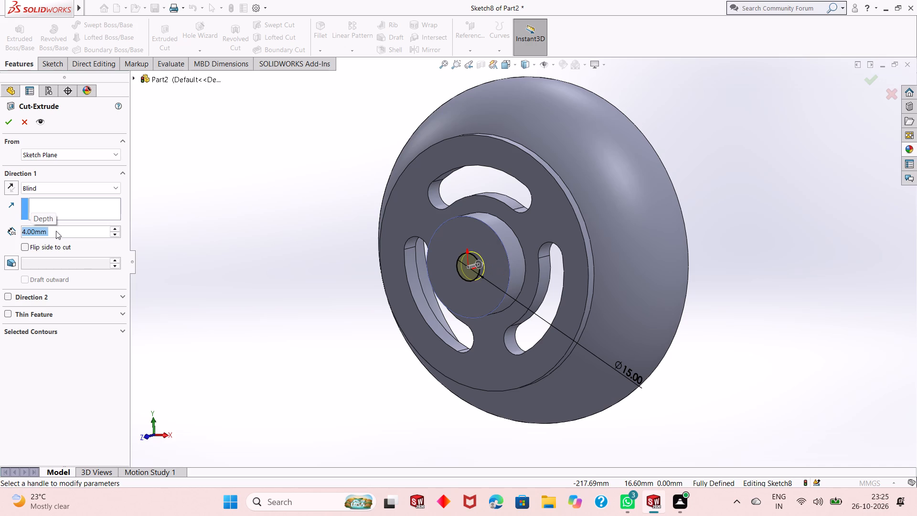
pyautogui.click(2, 123)
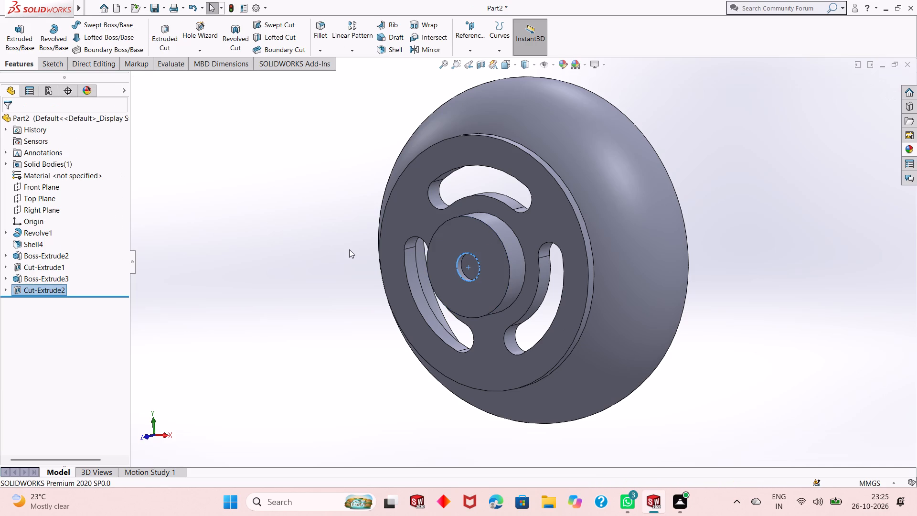
pyautogui.click(349, 249)
# Start a sketch on the floor of the 15 mm hole and draw an origin-centred circle about 23.6 mm in diameter.
pyautogui.click(471, 265)
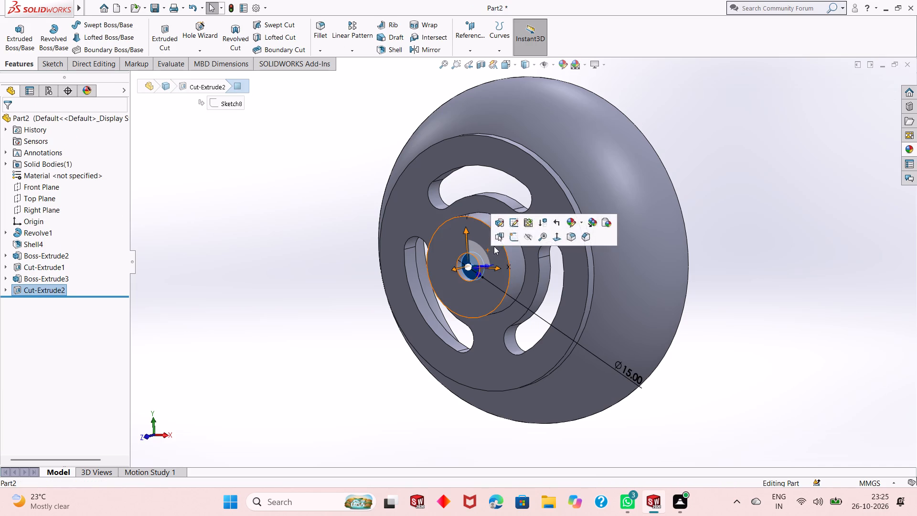
pyautogui.click(508, 240)
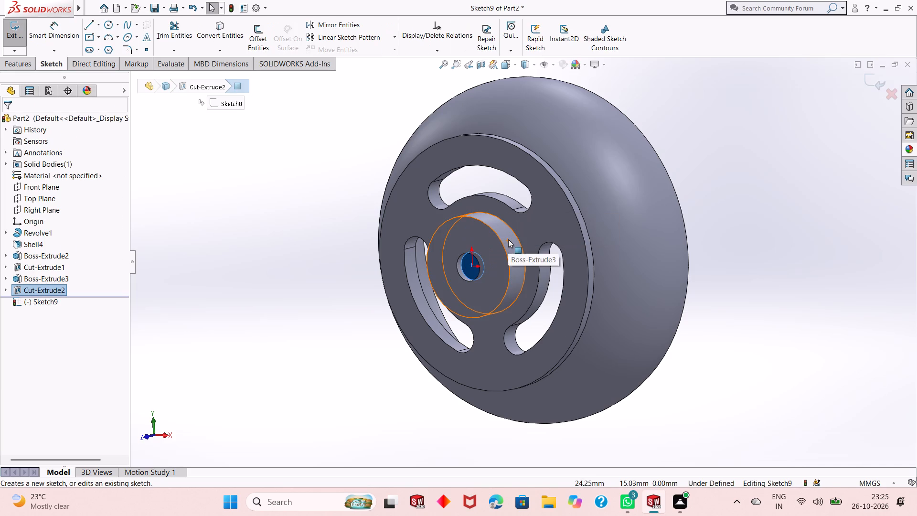
pyautogui.hotkey('ctrl', '8')
pyautogui.scroll(1, 539, 278)
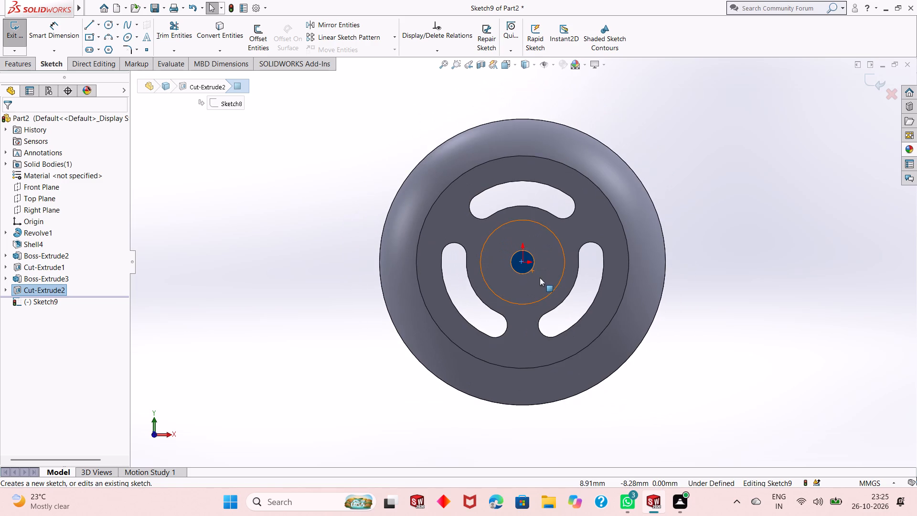
pyautogui.click(697, 225)
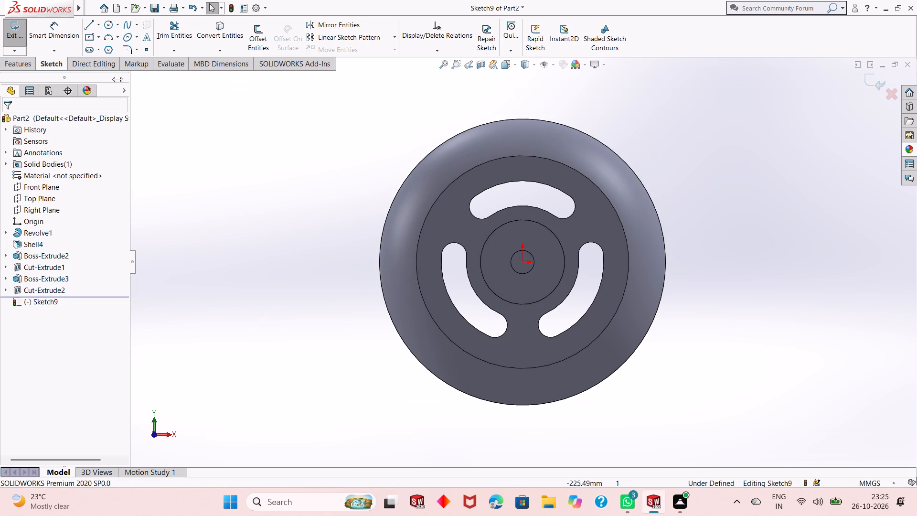
pyautogui.click(109, 25)
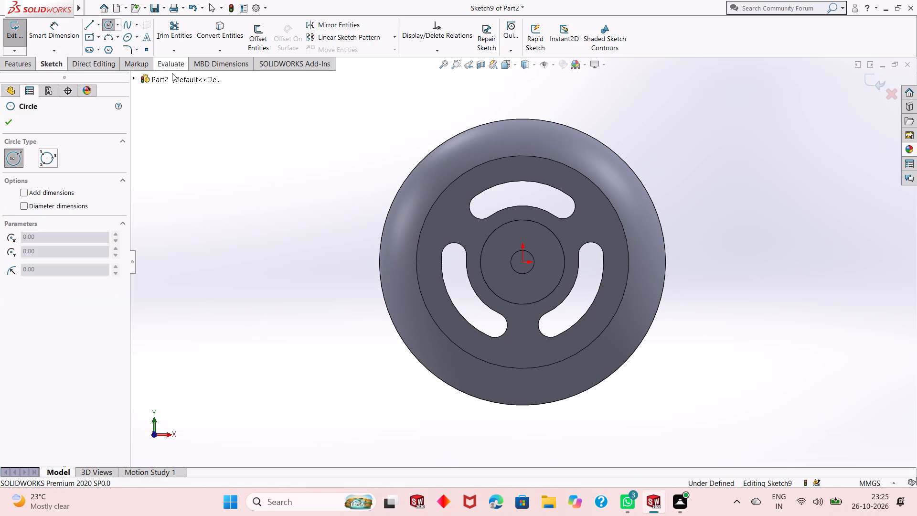
pyautogui.click(521, 262)
pyautogui.click(530, 245)
pyautogui.rightClick(303, 192)
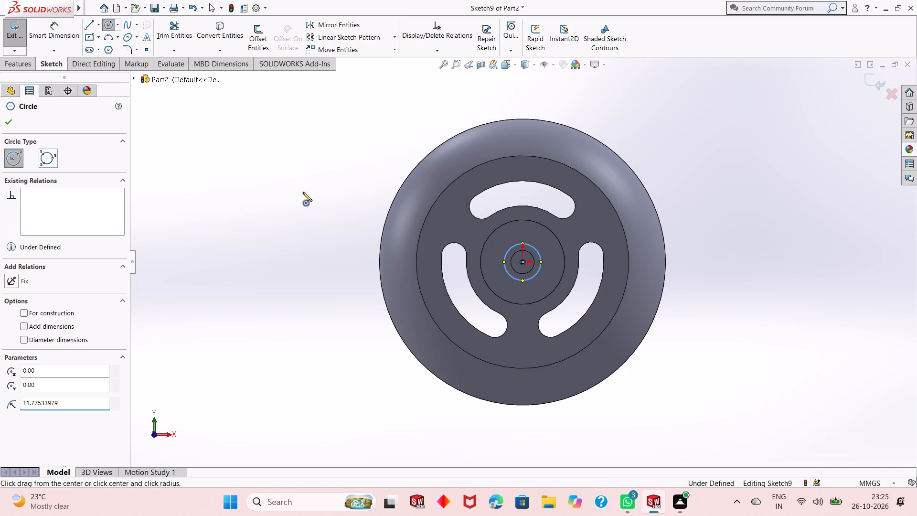
pyautogui.click(312, 201)
# Dimension the new circle on the hole's floor to a 24 mm diameter.
pyautogui.click(47, 37)
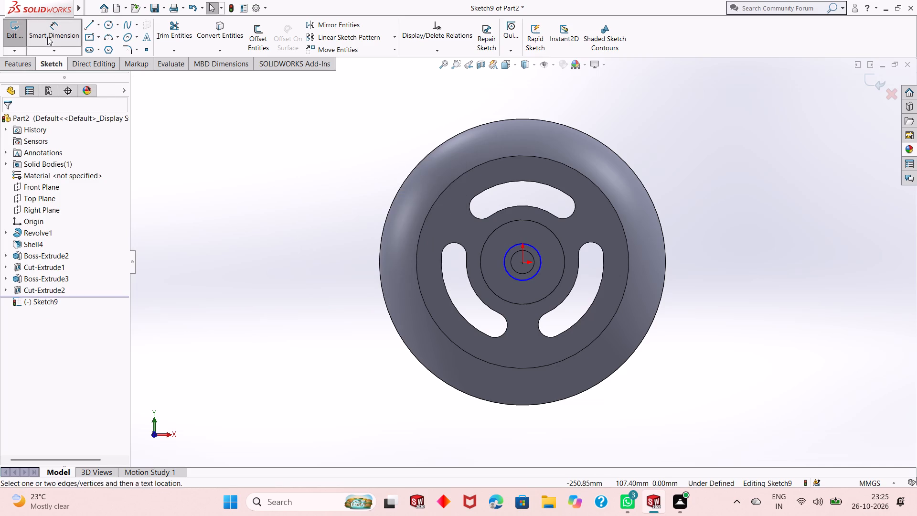
pyautogui.click(513, 277)
pyautogui.click(340, 370)
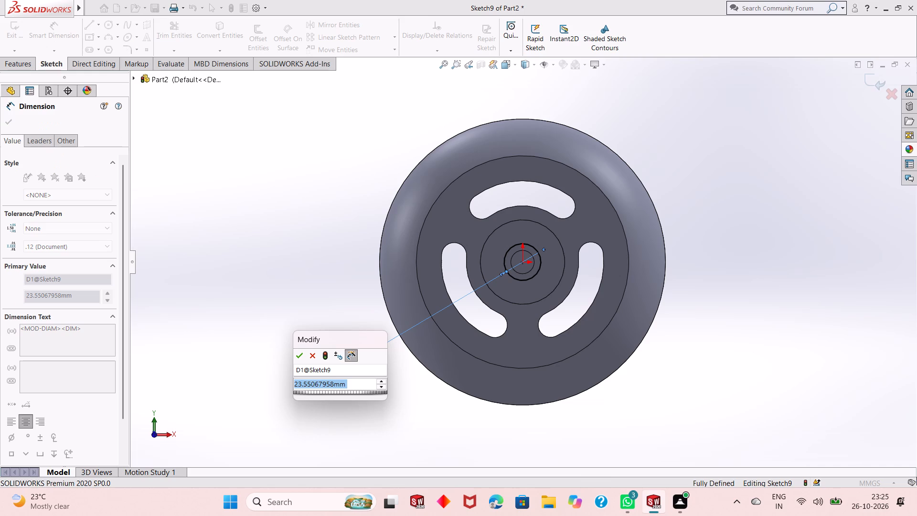
pyautogui.write('24')
pyautogui.press('Return')
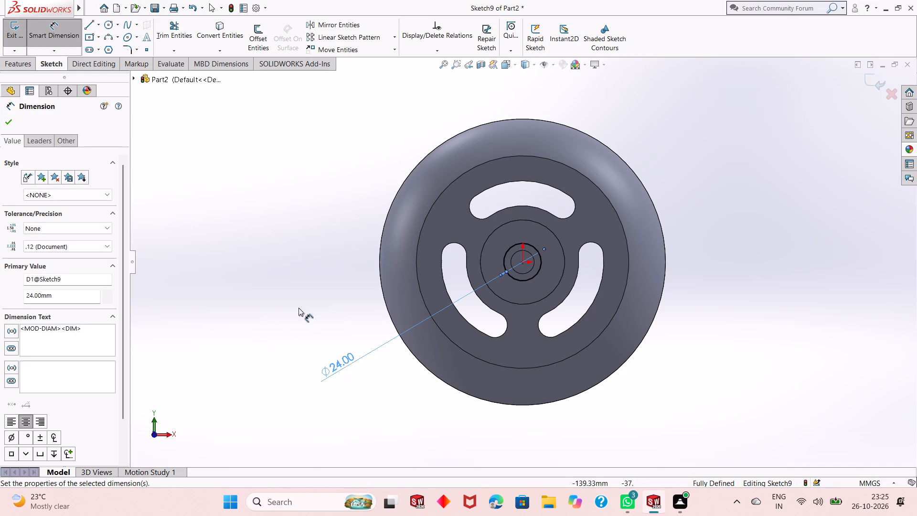
pyautogui.rightClick(301, 256)
pyautogui.click(336, 285)
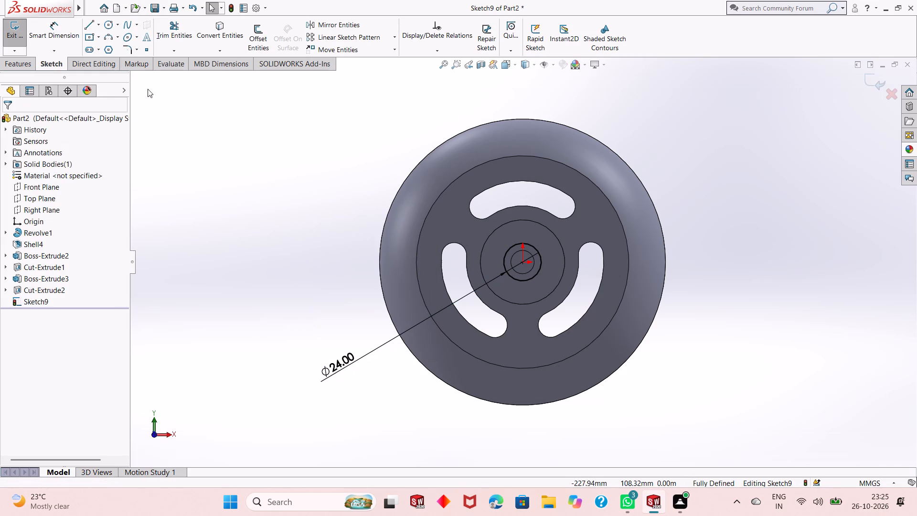
# Cut the 24 mm circle into the boss with a blind Extruded Cut 6 mm deep from the hole's floor.
pyautogui.click(23, 67)
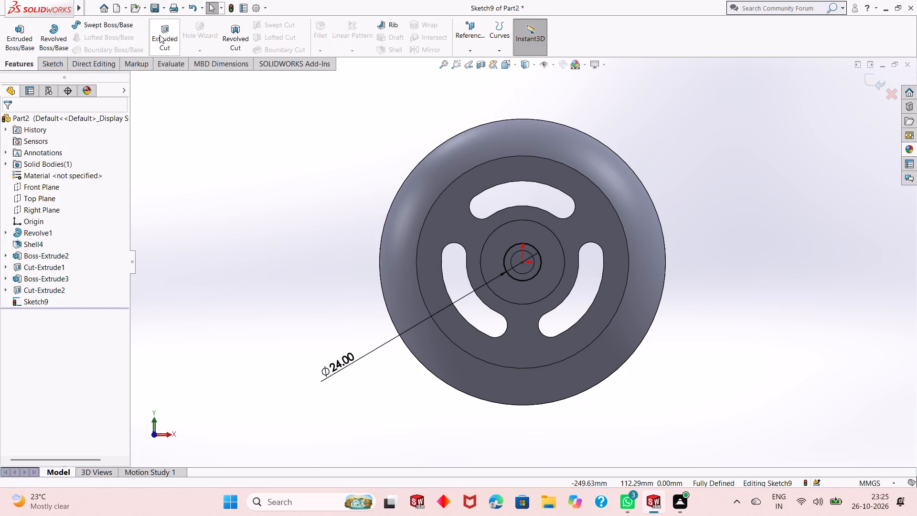
pyautogui.click(160, 35)
pyautogui.moveTo(498, 221); pyautogui.dragTo(440, 253, button='middle')
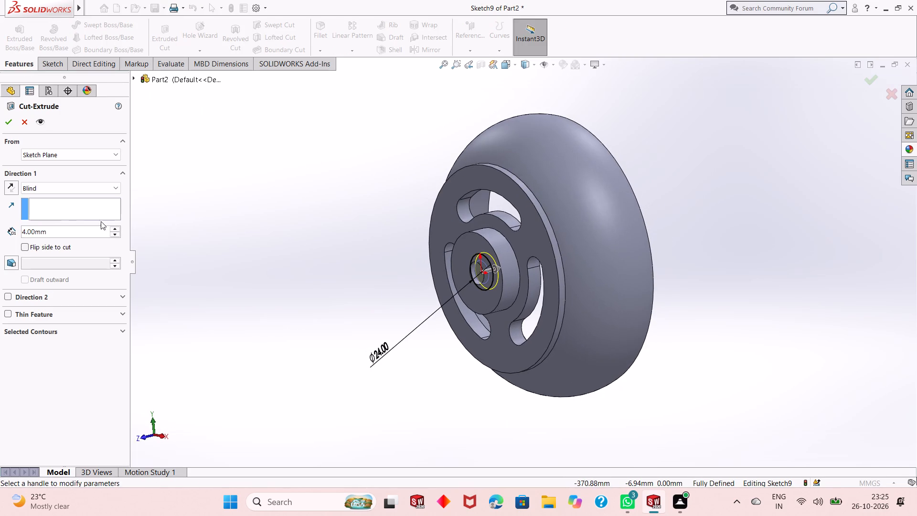
pyautogui.doubleClick(55, 229)
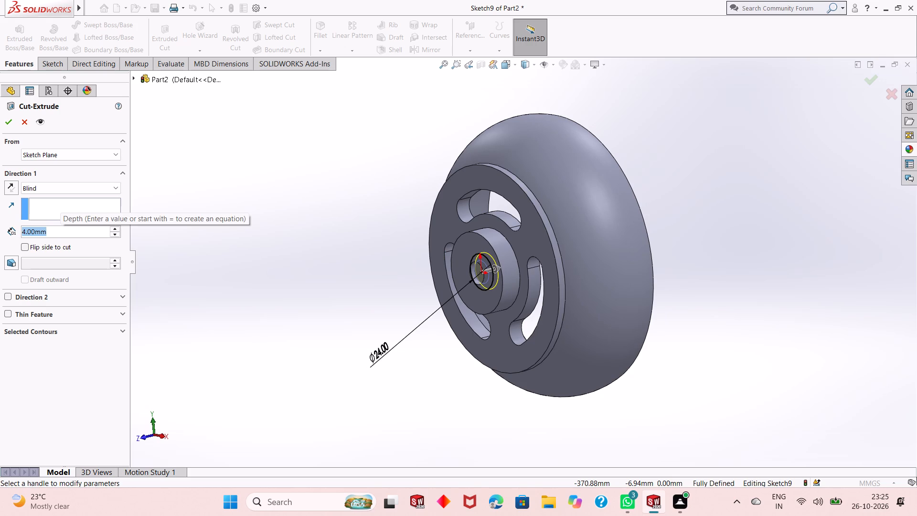
pyautogui.press('6')
pyautogui.press('Return')
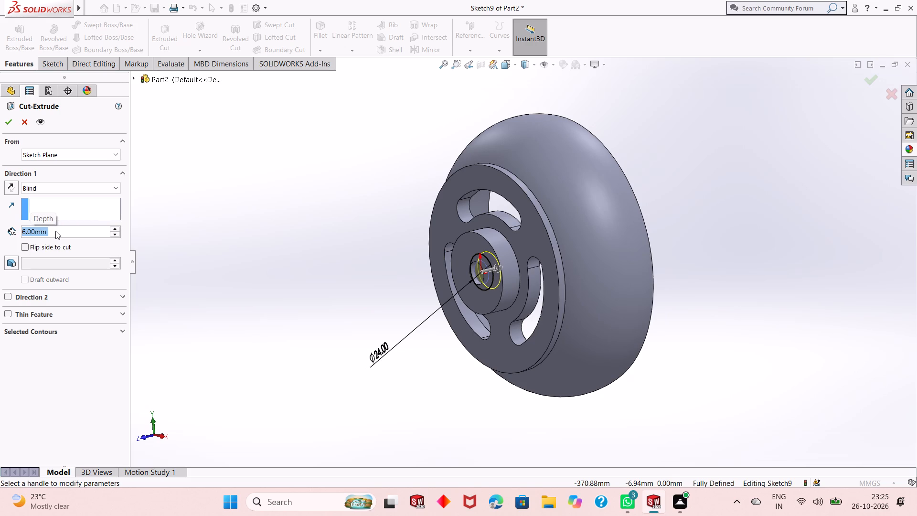
pyautogui.click(11, 126)
pyautogui.click(247, 140)
# Start a sketch on the floor of the 24 mm cut and draw an origin-centred circle about 33 mm in diameter.
pyautogui.moveTo(509, 301); pyautogui.dragTo(559, 308, button='middle')
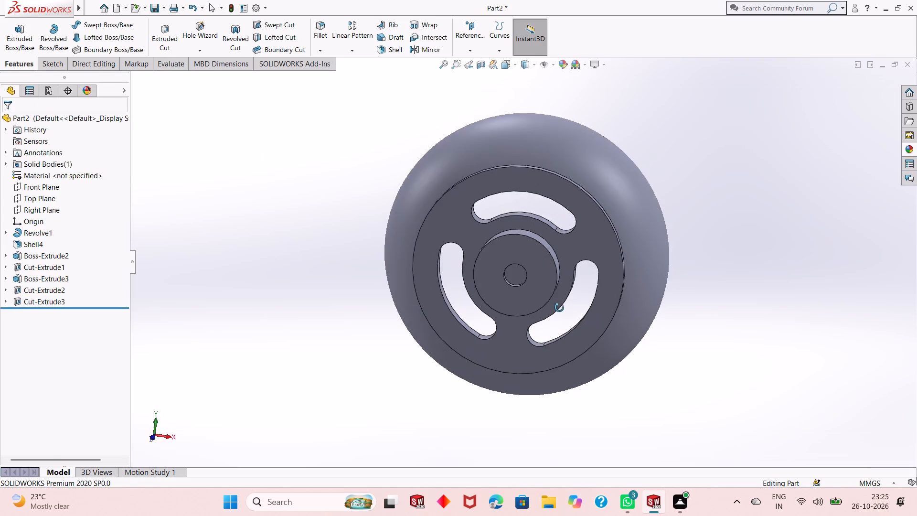
pyautogui.moveTo(559, 308); pyautogui.dragTo(565, 300, button='middle')
pyautogui.click(525, 271)
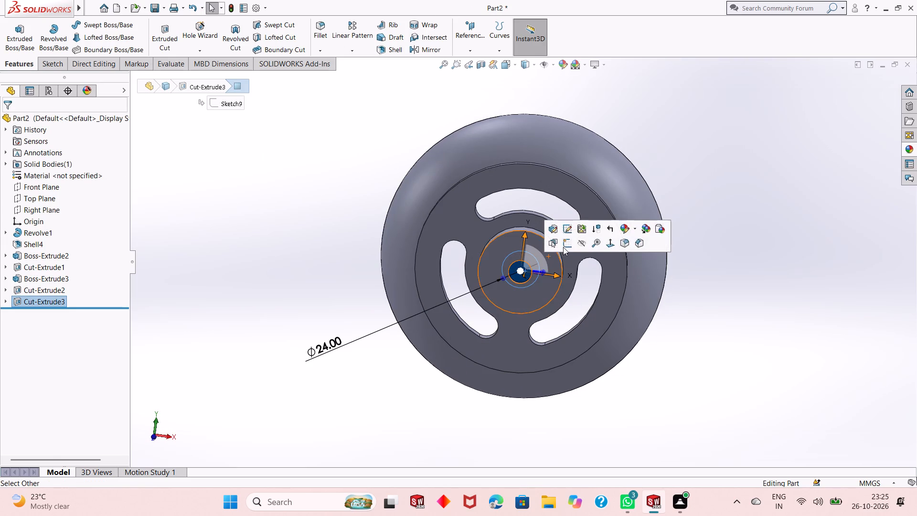
pyautogui.click(563, 247)
pyautogui.hotkey('ctrl', '8')
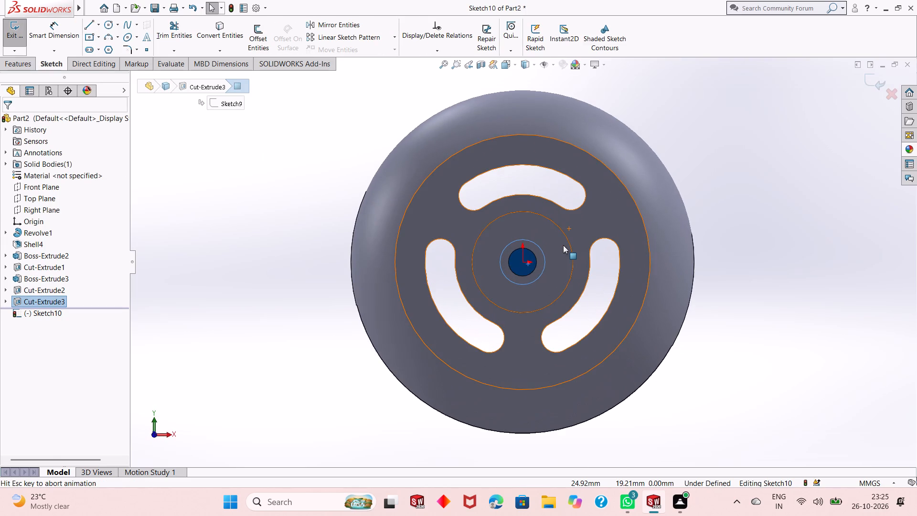
pyautogui.scroll(1, 563, 245)
pyautogui.click(808, 204)
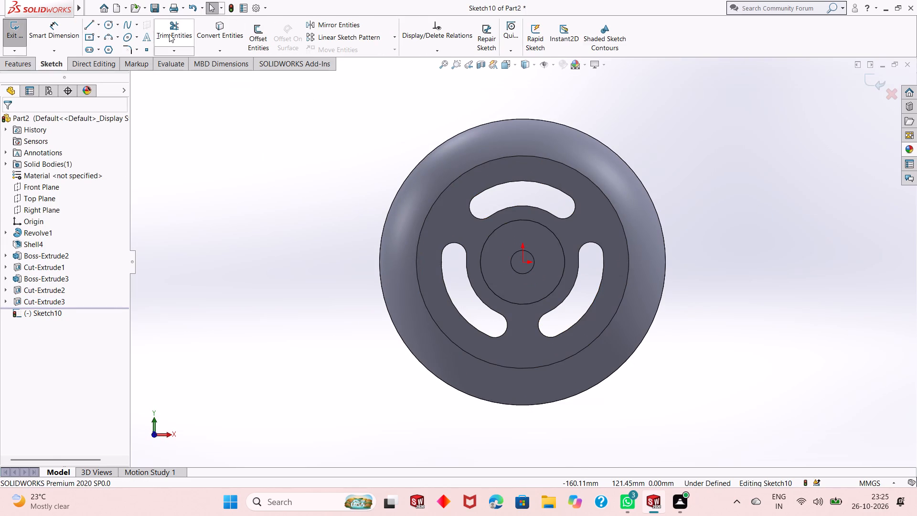
pyautogui.click(106, 23)
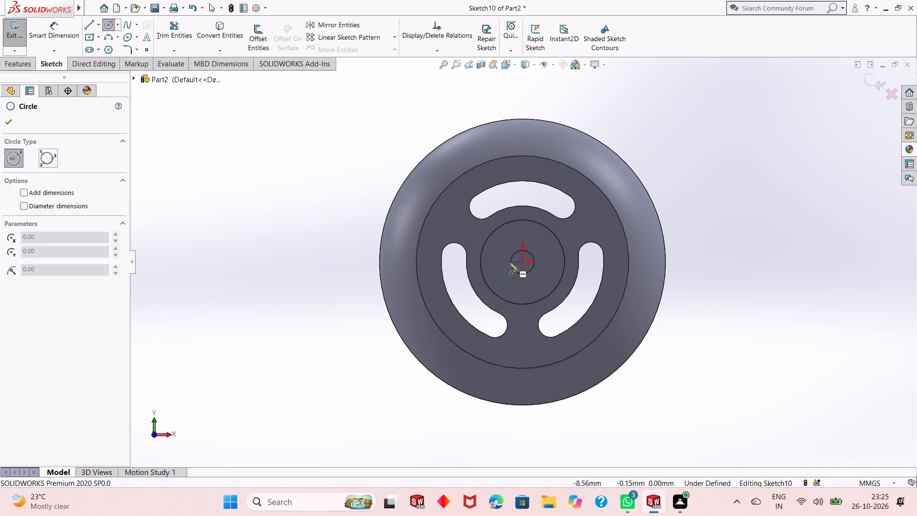
pyautogui.click(521, 263)
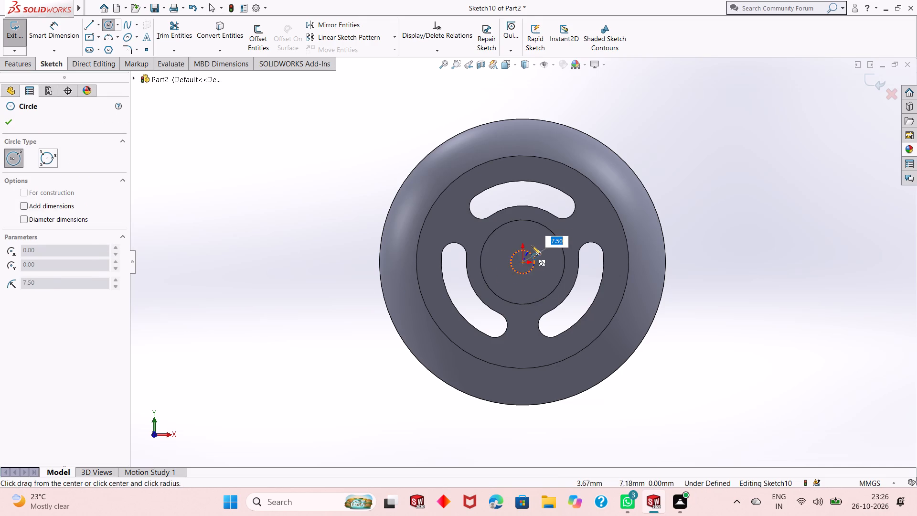
pyautogui.click(535, 240)
pyautogui.rightClick(653, 177)
pyautogui.click(663, 190)
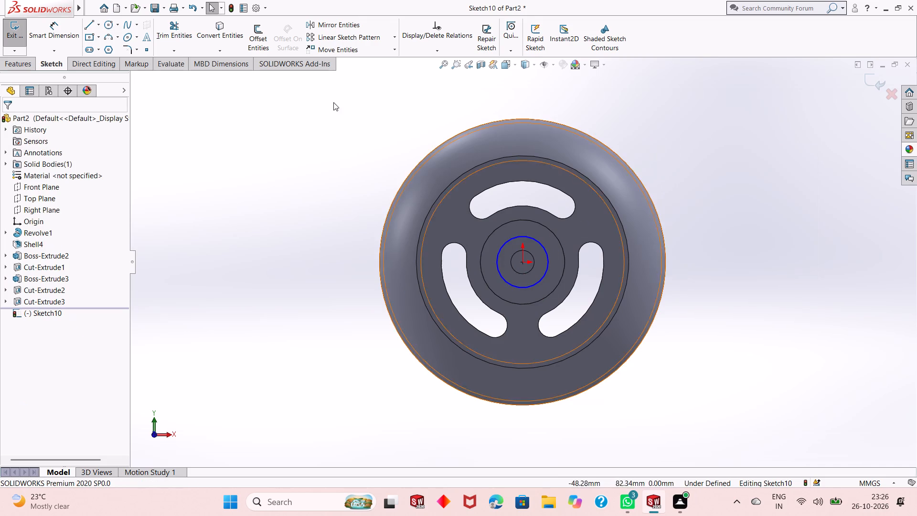
# Dimension the new circle on the 24 mm cut's floor to a 34 mm diameter.
pyautogui.click(75, 38)
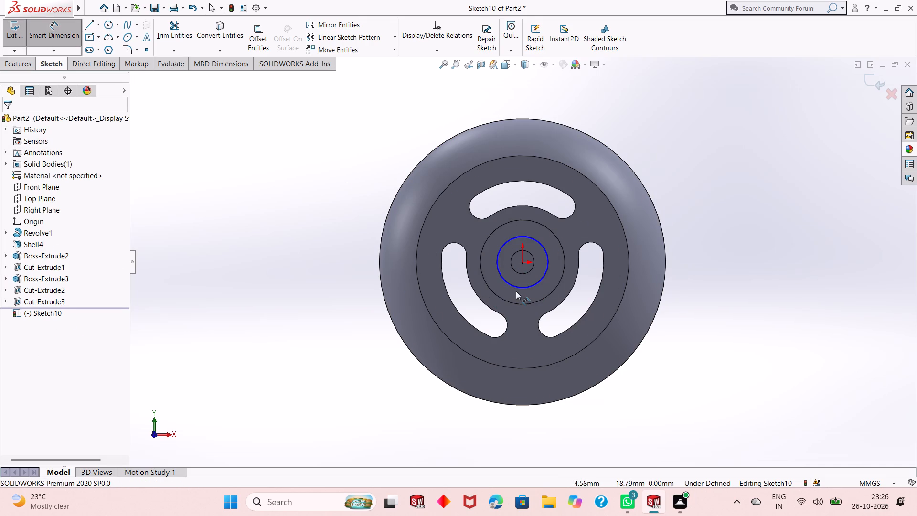
pyautogui.click(517, 290)
pyautogui.click(326, 373)
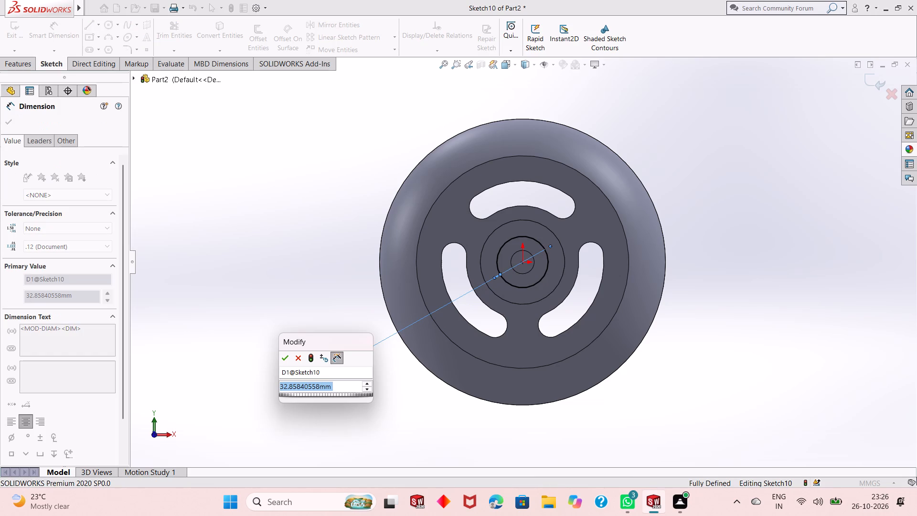
pyautogui.write('34')
pyautogui.press('Return')
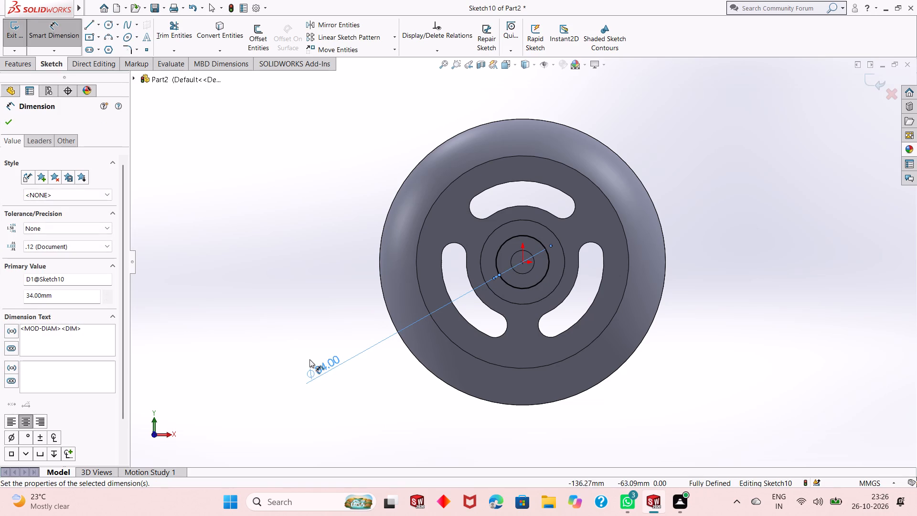
# Cut the 34 mm circle from the floor of the 24 mm cut with a Through All Extruded Cut.
pyautogui.click(15, 124)
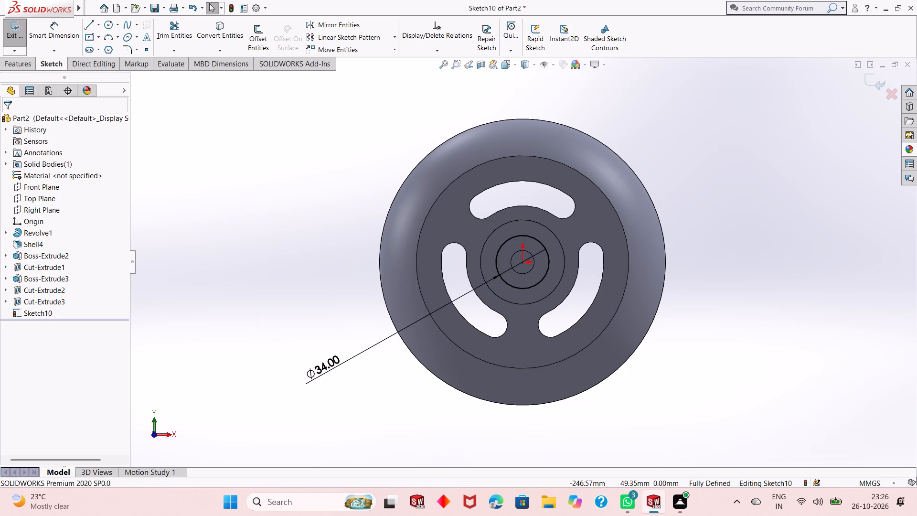
pyautogui.click(29, 64)
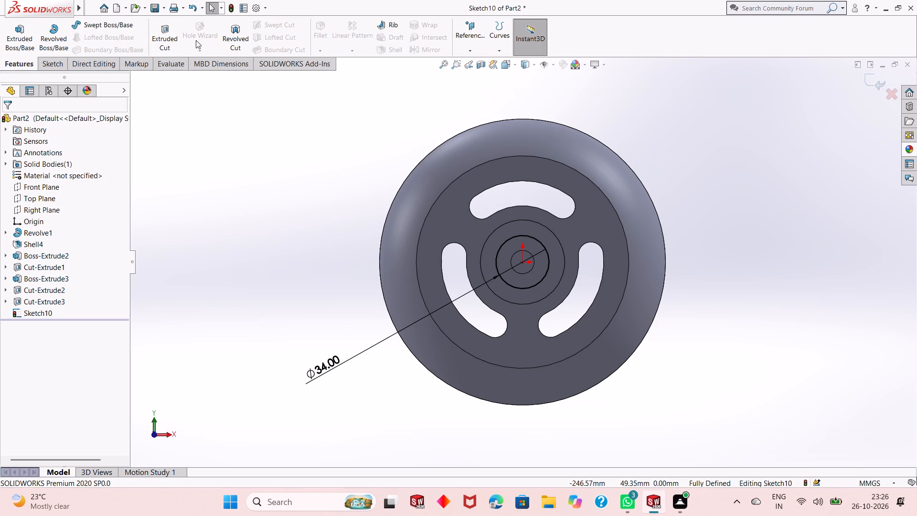
pyautogui.click(165, 40)
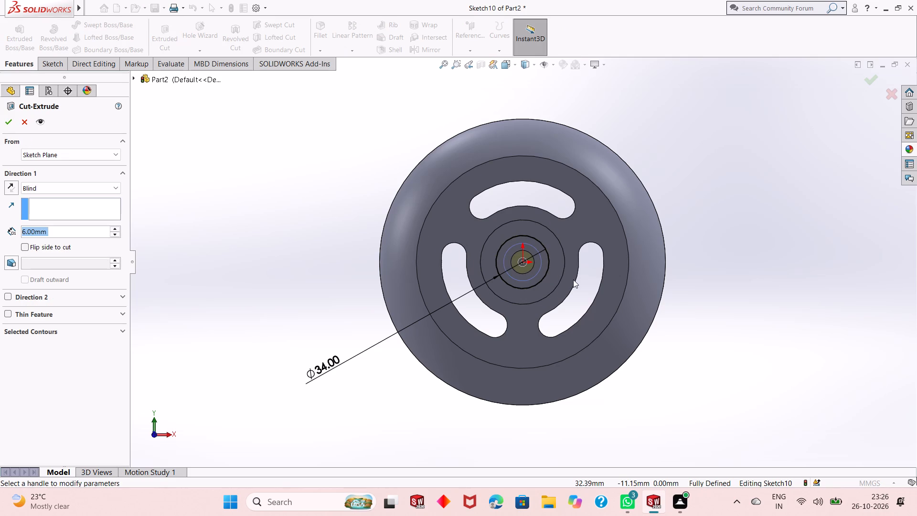
pyautogui.scroll(1, 590, 278)
pyautogui.moveTo(590, 278); pyautogui.dragTo(528, 305, button='middle')
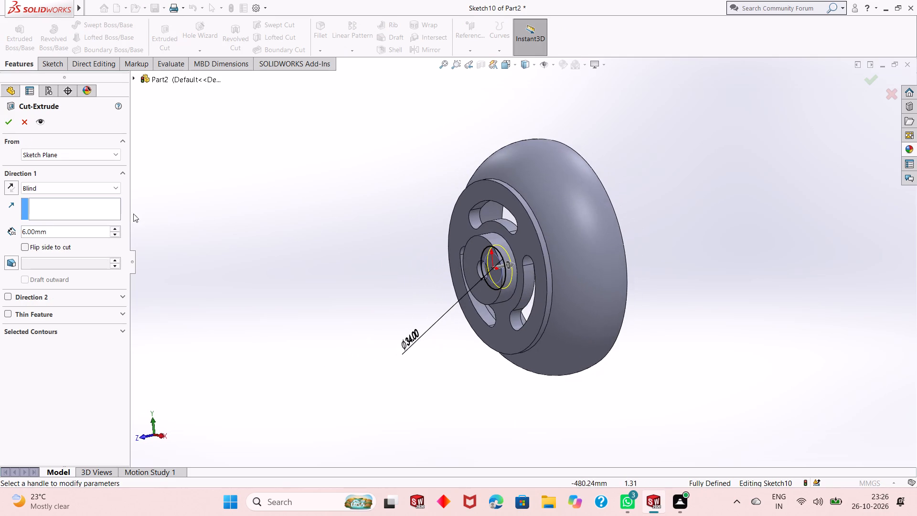
pyautogui.click(33, 182)
pyautogui.click(34, 205)
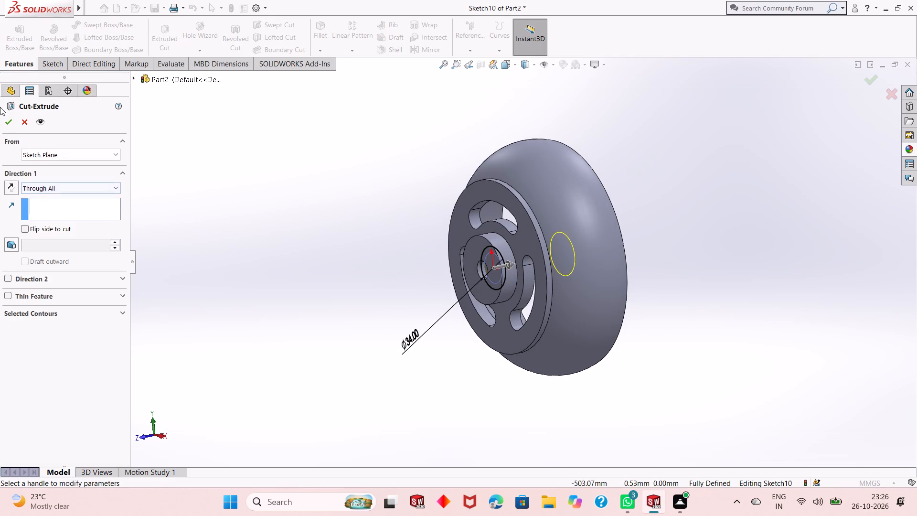
pyautogui.click(7, 120)
pyautogui.click(265, 202)
# Examine the stepped central bore and the hollow interior of the wheel from the open side and the boss side.
pyautogui.moveTo(445, 293); pyautogui.dragTo(461, 290, button='middle')
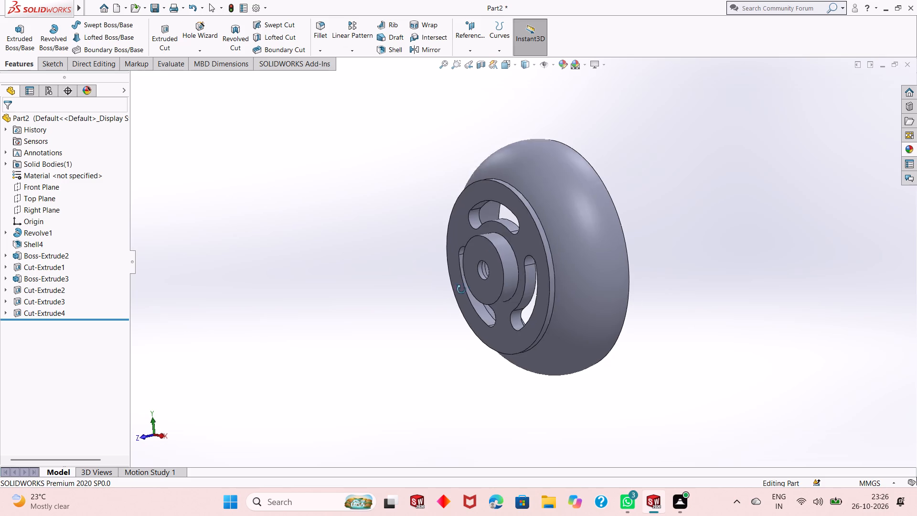
pyautogui.moveTo(461, 290); pyautogui.dragTo(349, 302, button='middle')
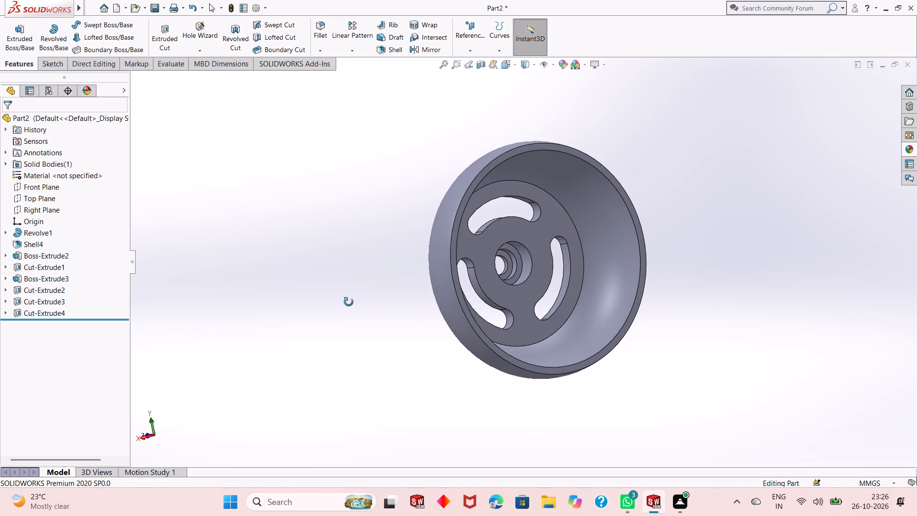
pyautogui.moveTo(349, 302); pyautogui.dragTo(352, 309, button='middle')
pyautogui.moveTo(484, 288); pyautogui.dragTo(491, 306, button='middle')
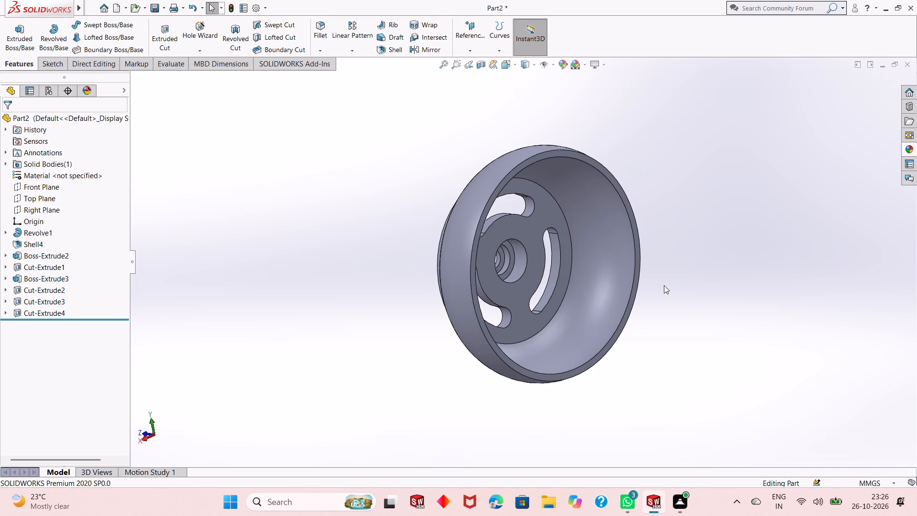
pyautogui.moveTo(663, 287); pyautogui.dragTo(673, 286, button='middle')
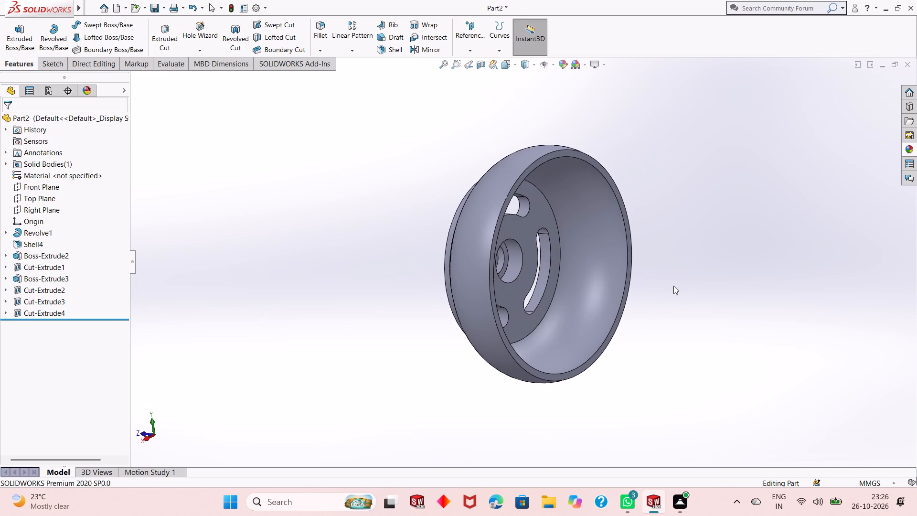
pyautogui.scroll(3, 643, 298)
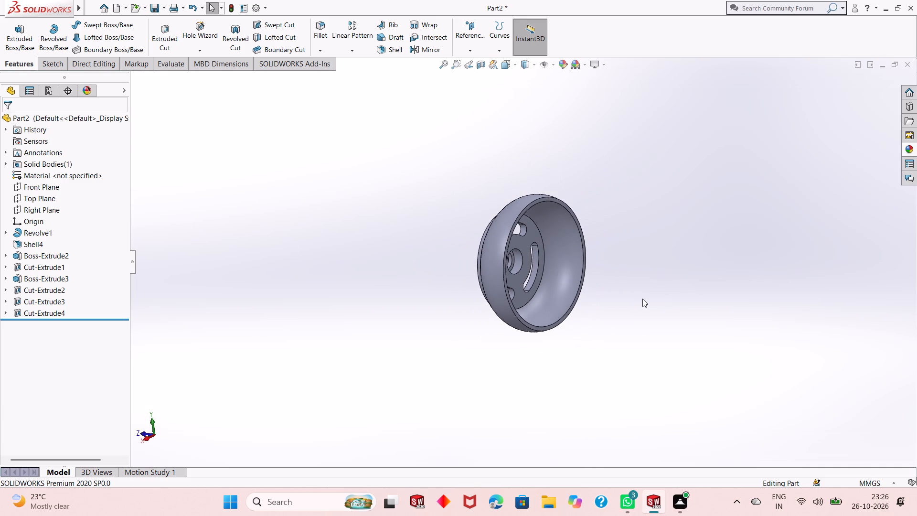
pyautogui.moveTo(618, 294); pyautogui.dragTo(619, 302, button='middle')
pyautogui.moveTo(605, 288); pyautogui.dragTo(716, 266, button='middle')
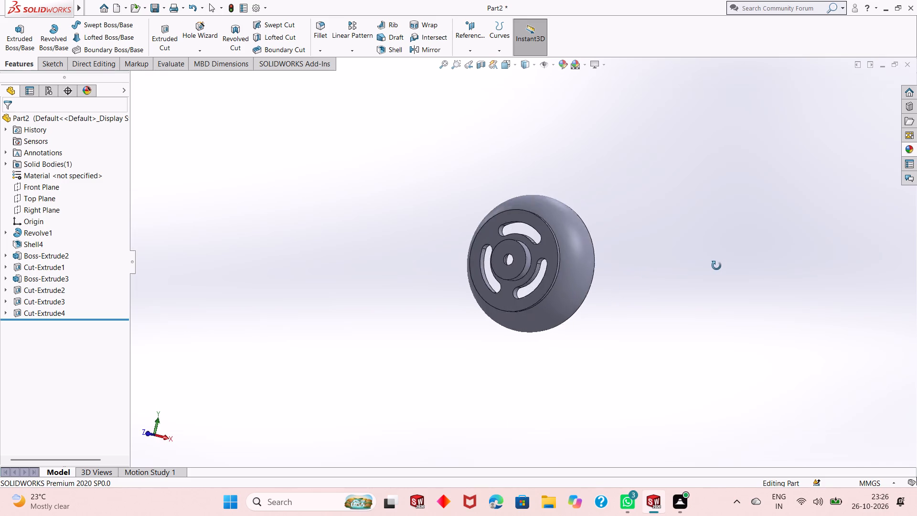
pyautogui.moveTo(716, 266); pyautogui.dragTo(718, 265, button='middle')
# Start a sketch on the central boss's outer face and draw an origin-centred circle about 120 mm in diameter.
pyautogui.click(526, 256)
pyautogui.click(566, 232)
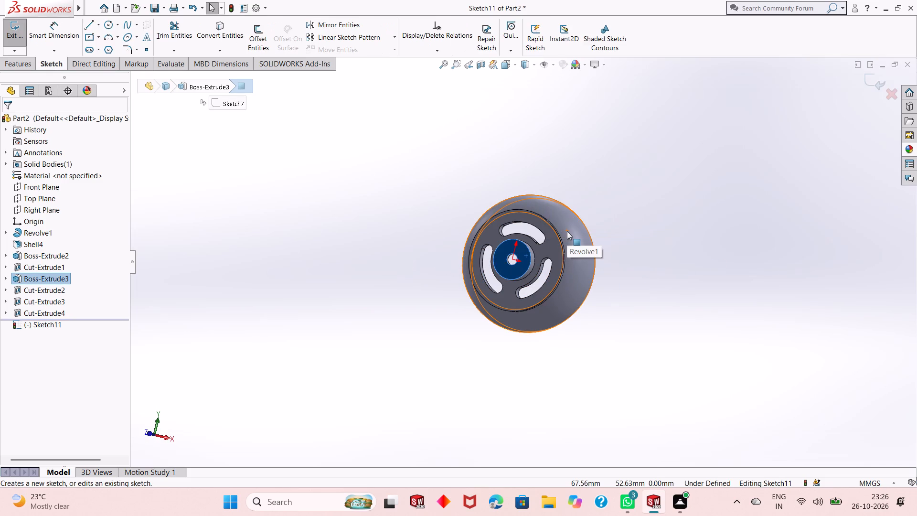
pyautogui.hotkey('ctrl', '8')
pyautogui.scroll(1, 567, 231)
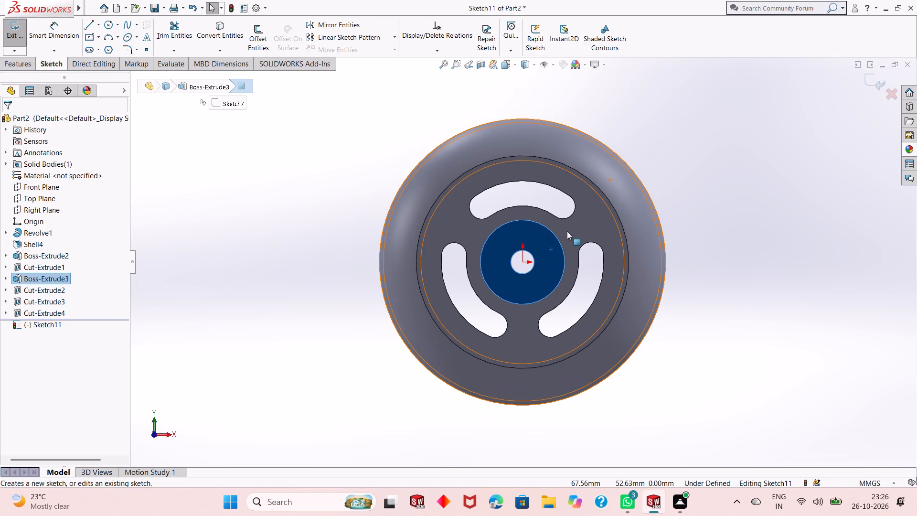
pyautogui.click(746, 231)
pyautogui.click(117, 24)
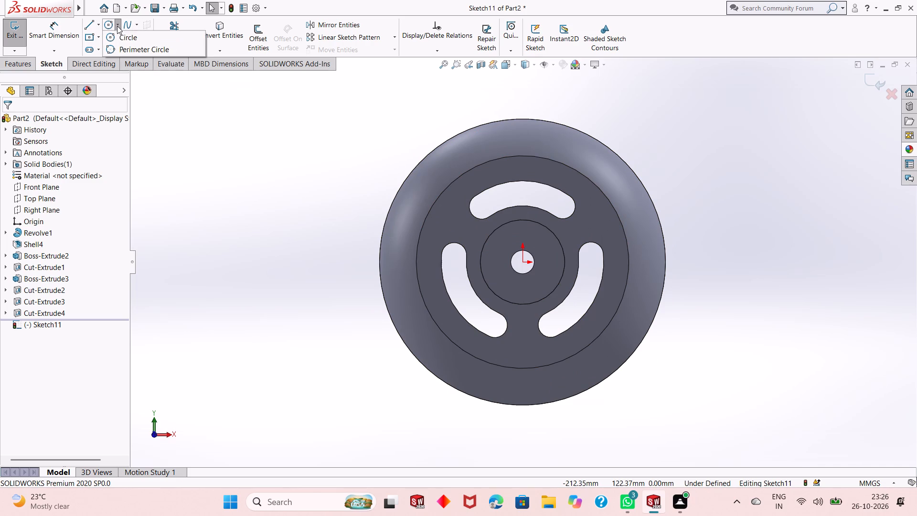
pyautogui.click(117, 38)
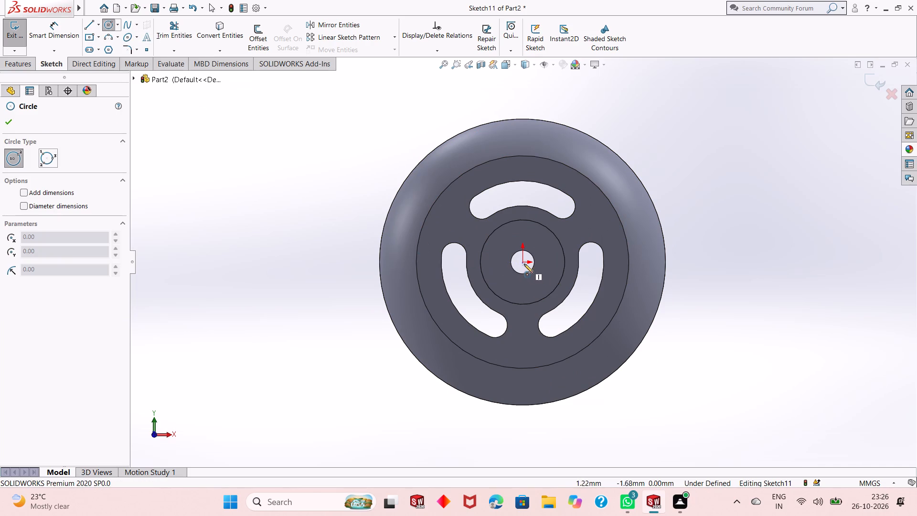
pyautogui.click(523, 262)
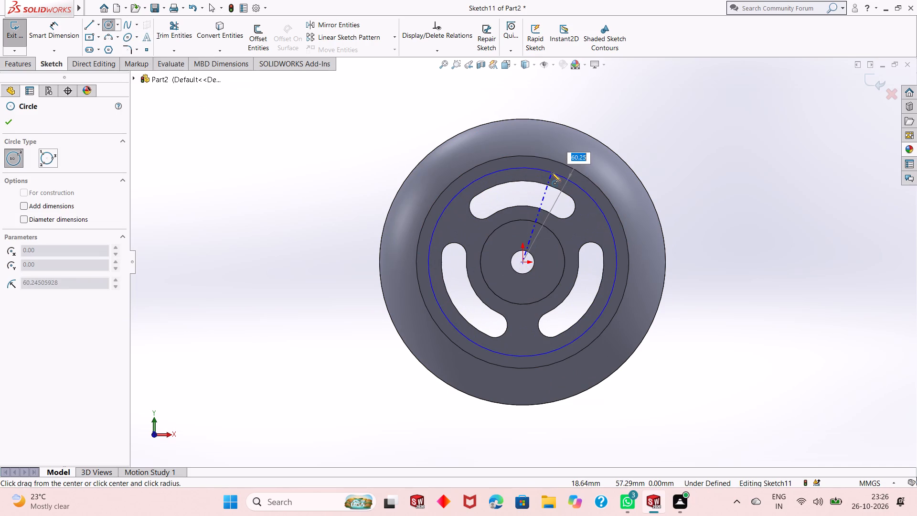
pyautogui.click(552, 172)
pyautogui.rightClick(552, 172)
pyautogui.click(576, 181)
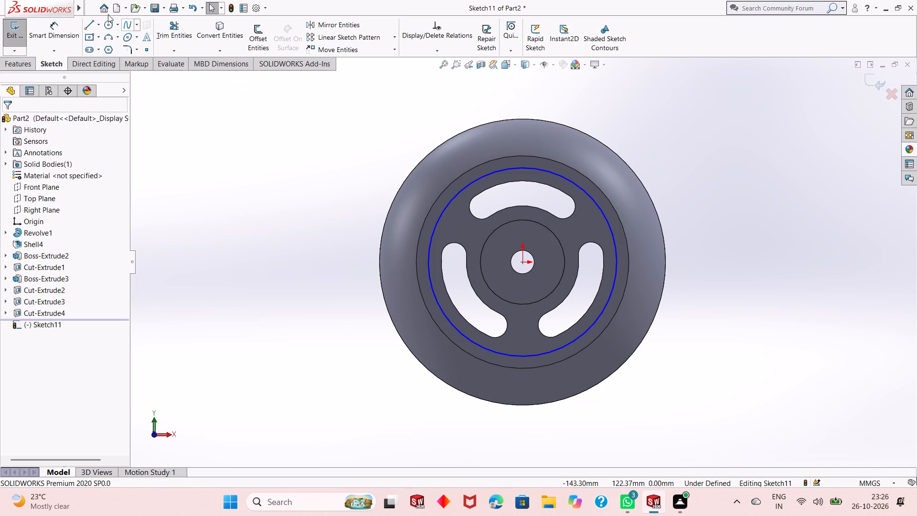
# Dimension the new origin-centred circle to a 156 mm diameter.
pyautogui.click(60, 34)
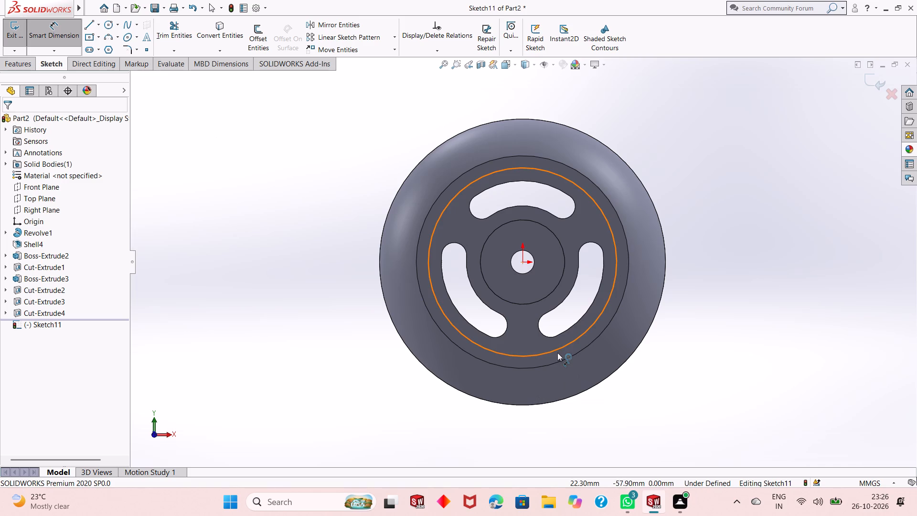
pyautogui.click(557, 353)
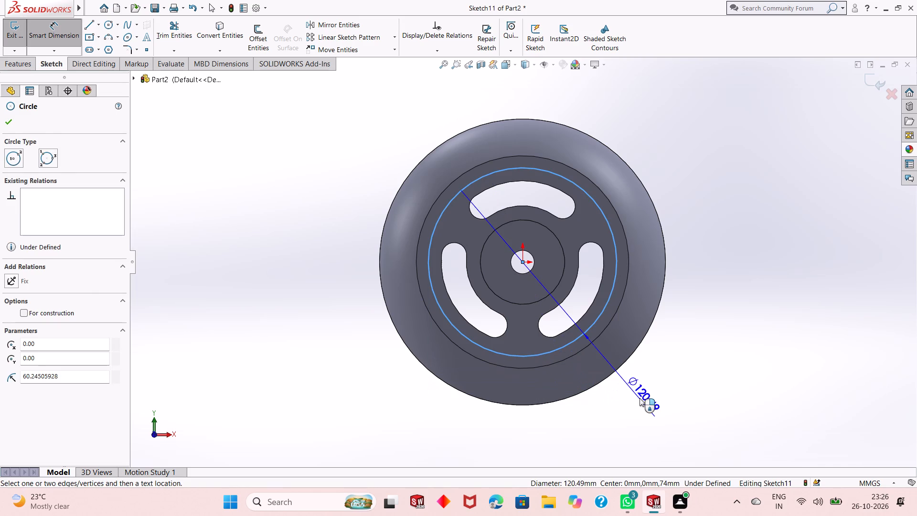
pyautogui.click(640, 398)
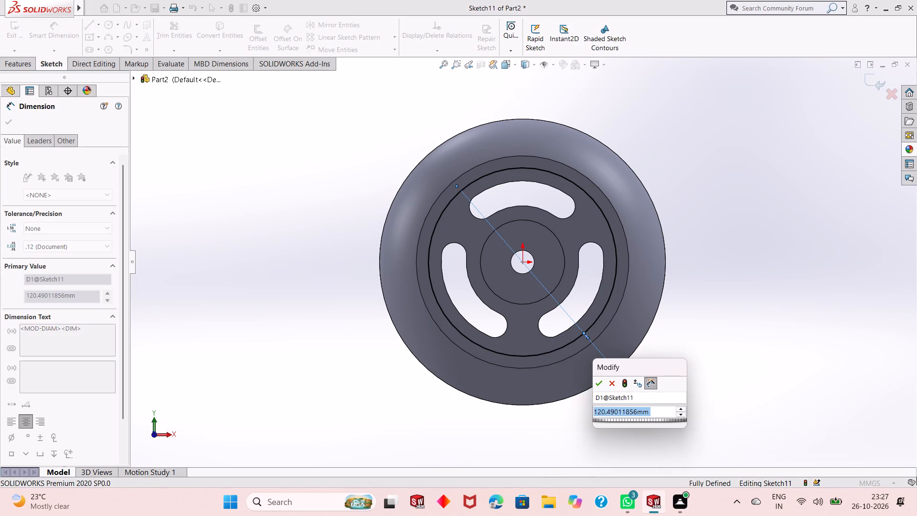
pyautogui.write('156')
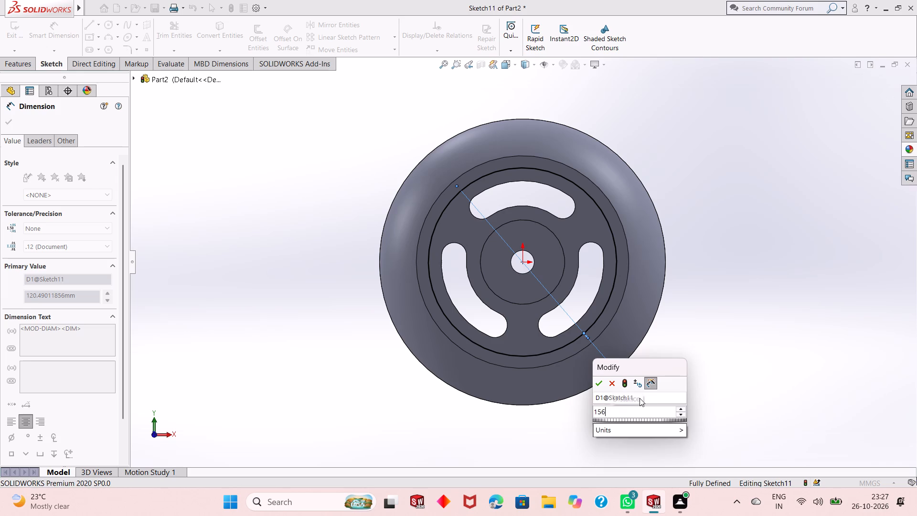
pyautogui.press('Return')
pyautogui.rightClick(692, 232)
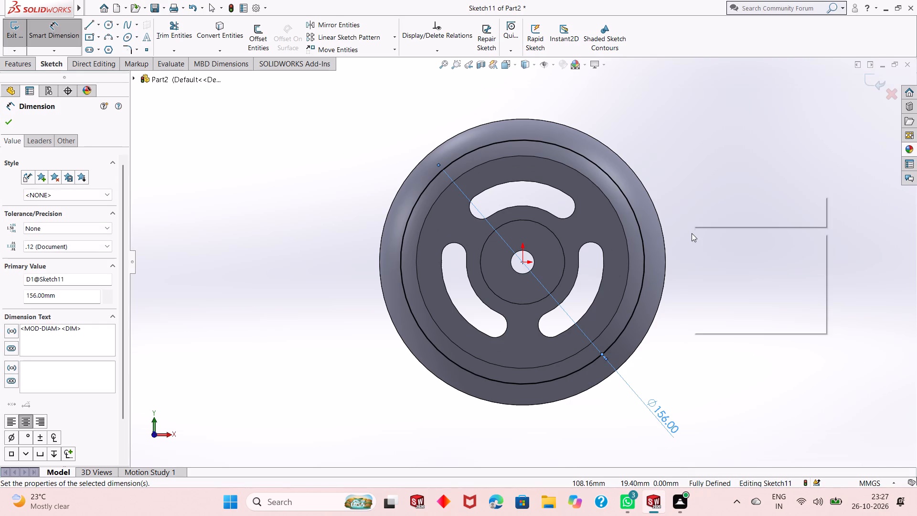
pyautogui.click(709, 268)
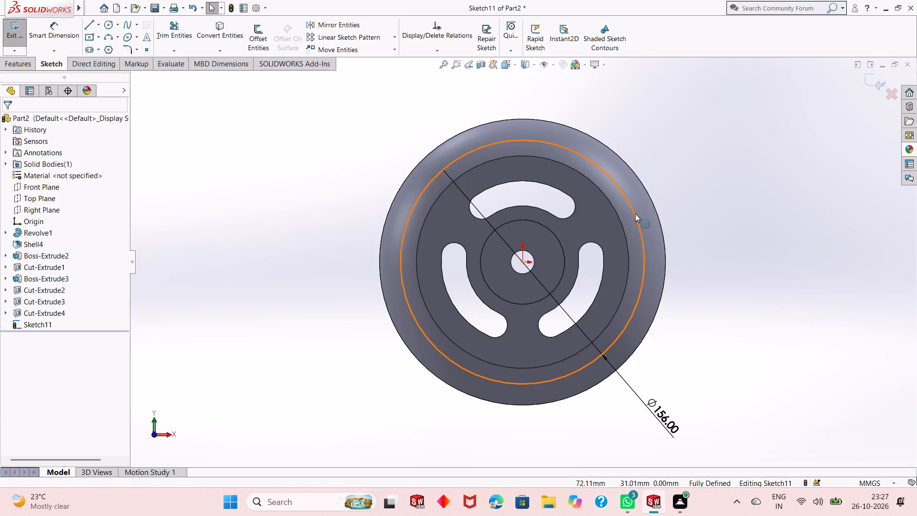
# Convert the 156 mm circle to construction geometry.
pyautogui.click(634, 212)
pyautogui.click(675, 187)
pyautogui.click(693, 236)
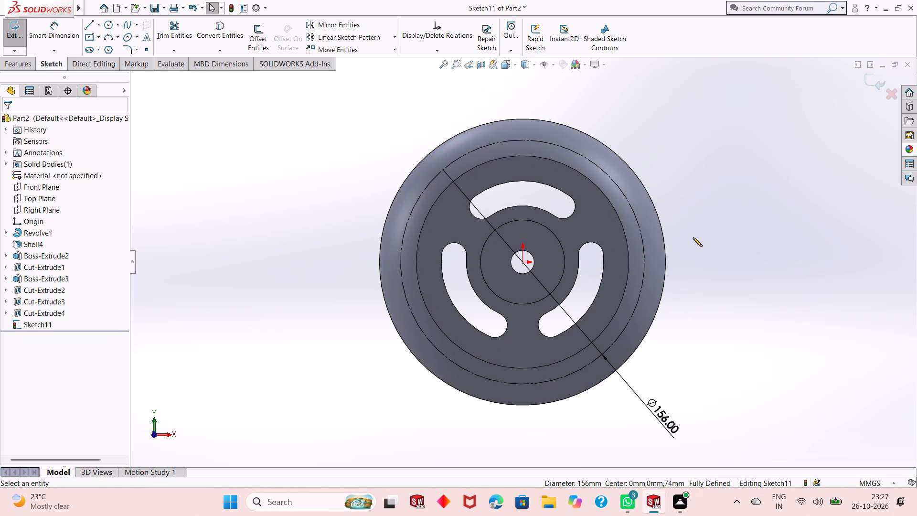
# Draw a circle about 13 mm in diameter centred on the bottom quadrant point of the 156 mm construction circle.
pyautogui.click(105, 25)
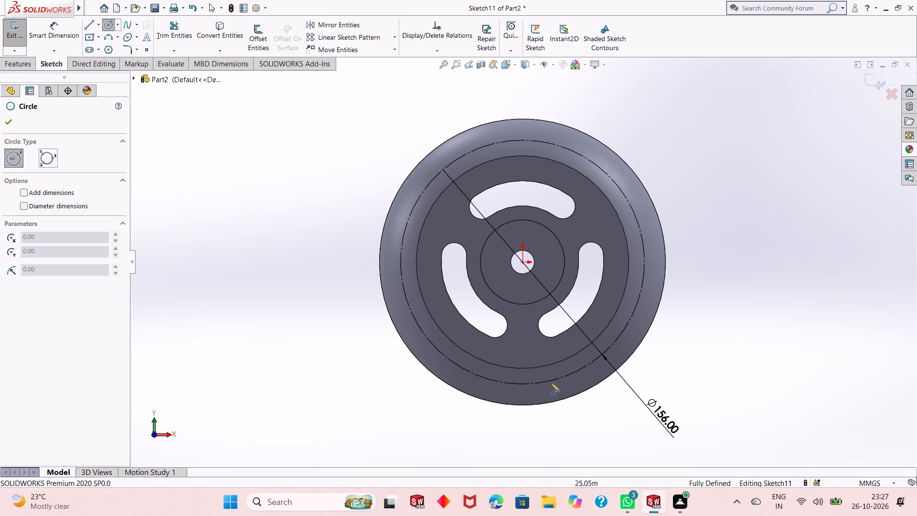
pyautogui.click(523, 385)
pyautogui.click(527, 393)
pyautogui.rightClick(293, 333)
pyautogui.click(312, 342)
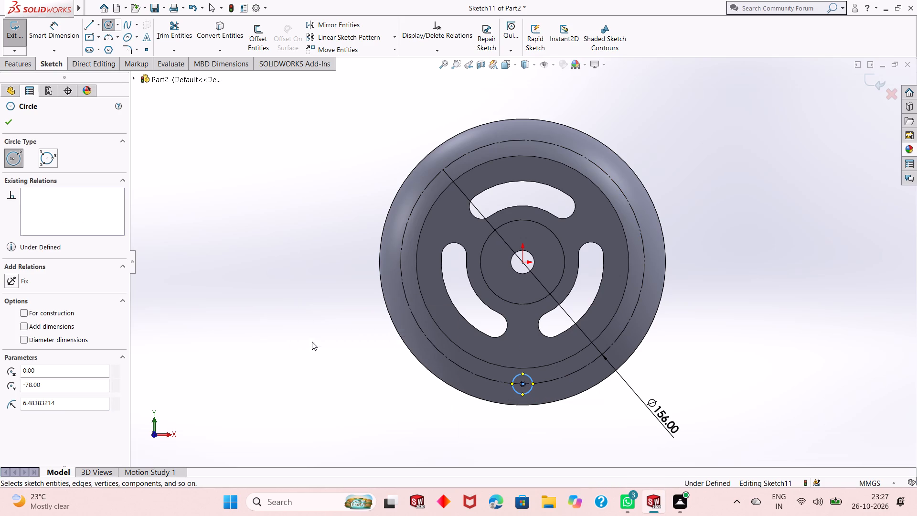
# Dimension the small circle on the construction circle to a 20 mm diameter.
pyautogui.click(44, 35)
pyautogui.click(521, 397)
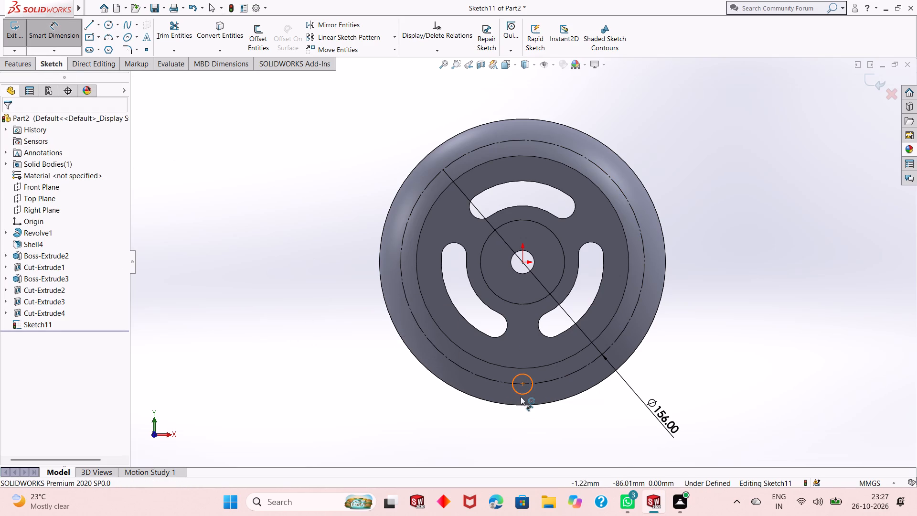
pyautogui.click(444, 421)
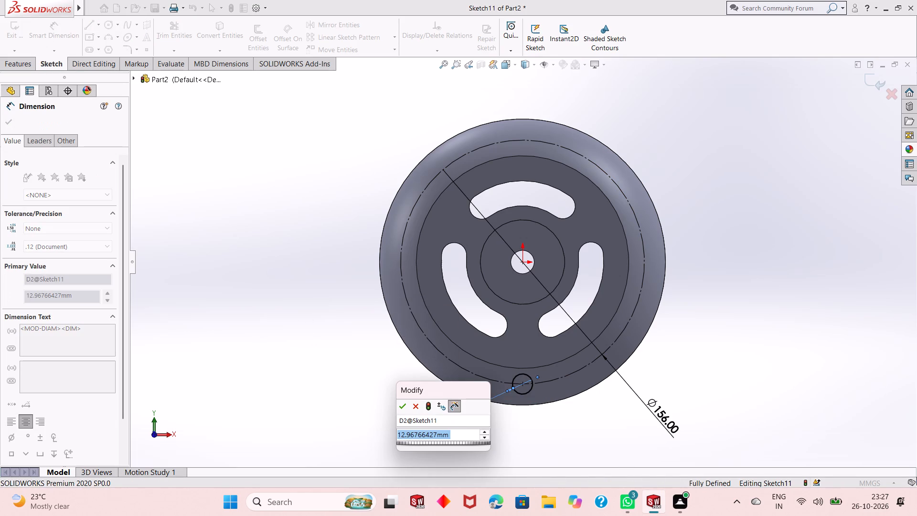
pyautogui.press('2')
pyautogui.press('0')
pyautogui.press('Return')
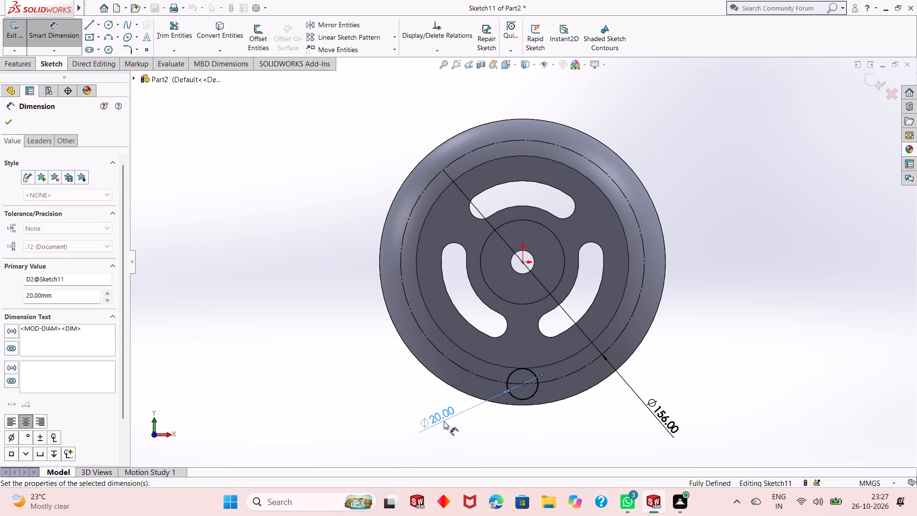
pyautogui.rightClick(666, 338)
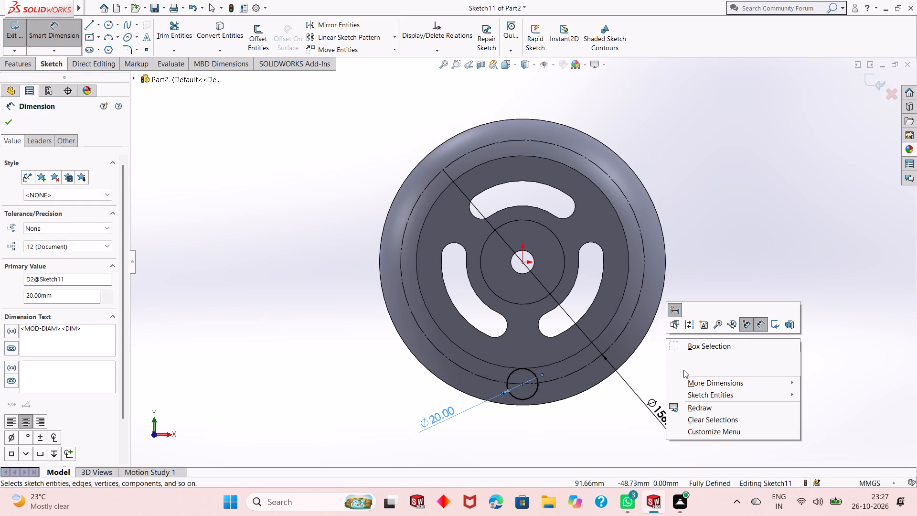
pyautogui.click(685, 366)
# Create a circular sketch pattern of the 20 mm circle about the origin with 3 equally spaced instances over 360 degrees.
pyautogui.click(538, 391)
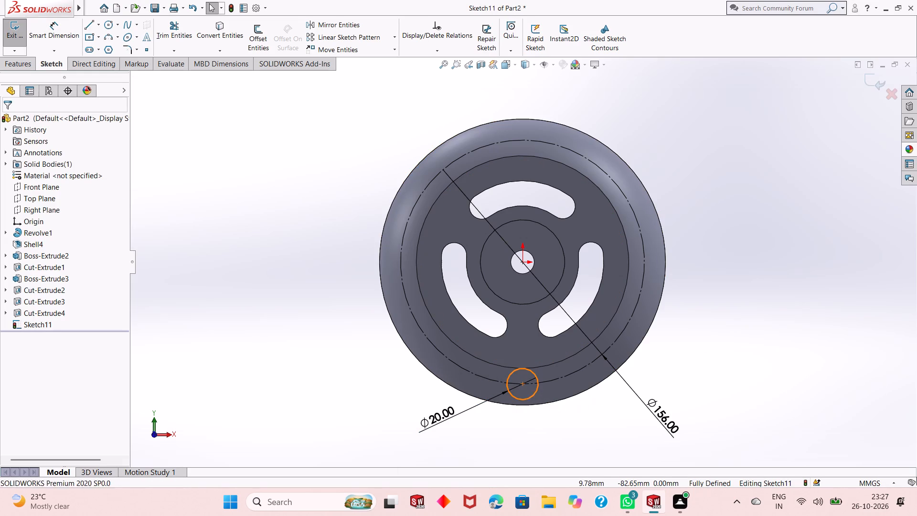
pyautogui.click(395, 35)
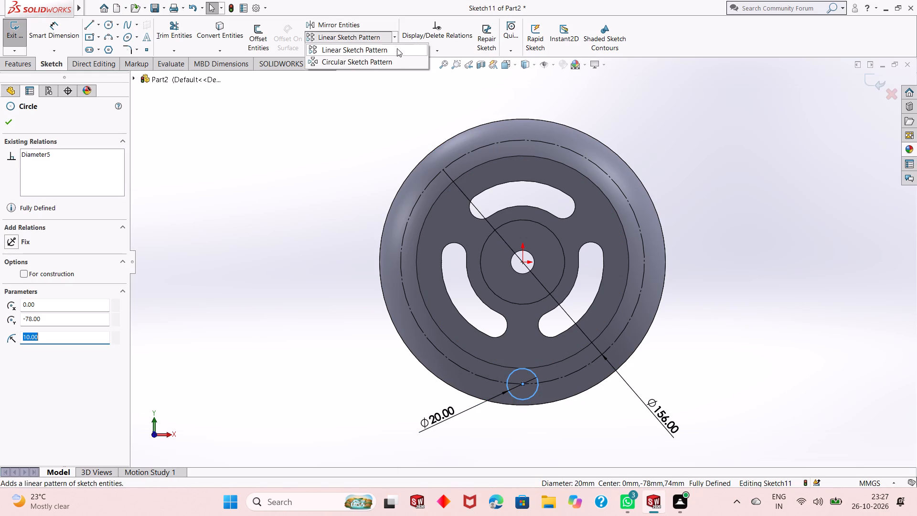
pyautogui.click(395, 58)
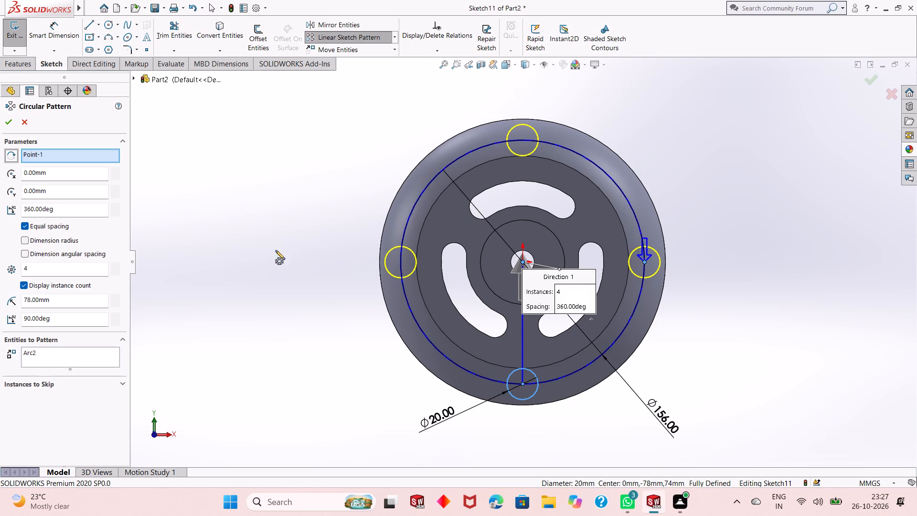
pyautogui.doubleClick(43, 269)
pyautogui.press('3')
pyautogui.press('Return')
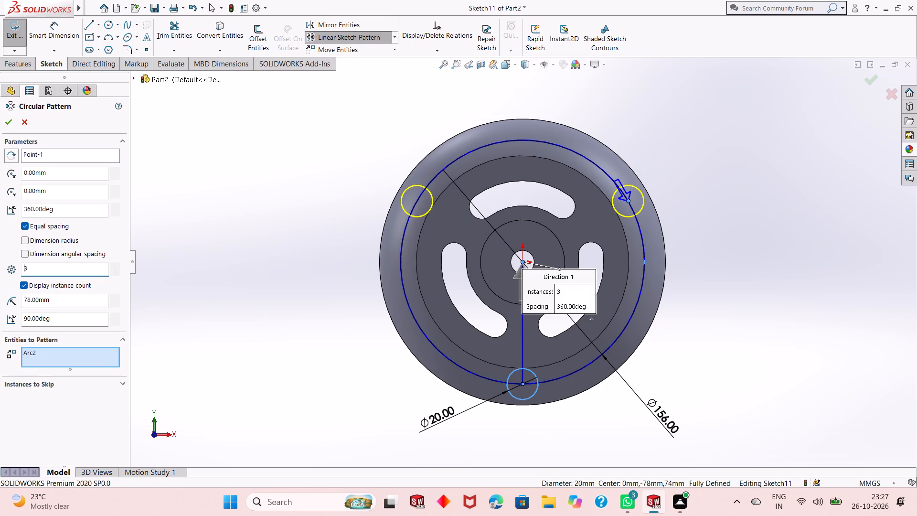
pyautogui.click(3, 124)
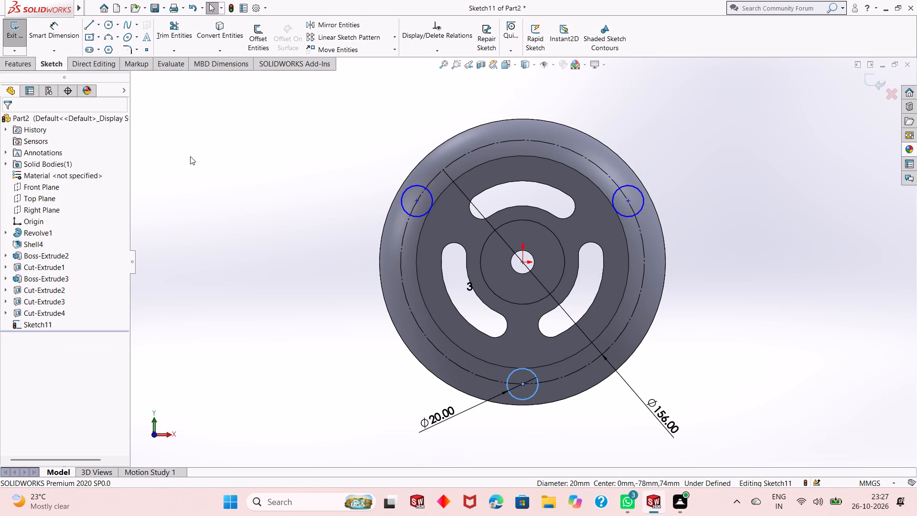
# Make the centres of the two upper 20 mm circles coincident with the 156 mm construction circle.
pyautogui.click(675, 214)
pyautogui.scroll(2, 704, 247)
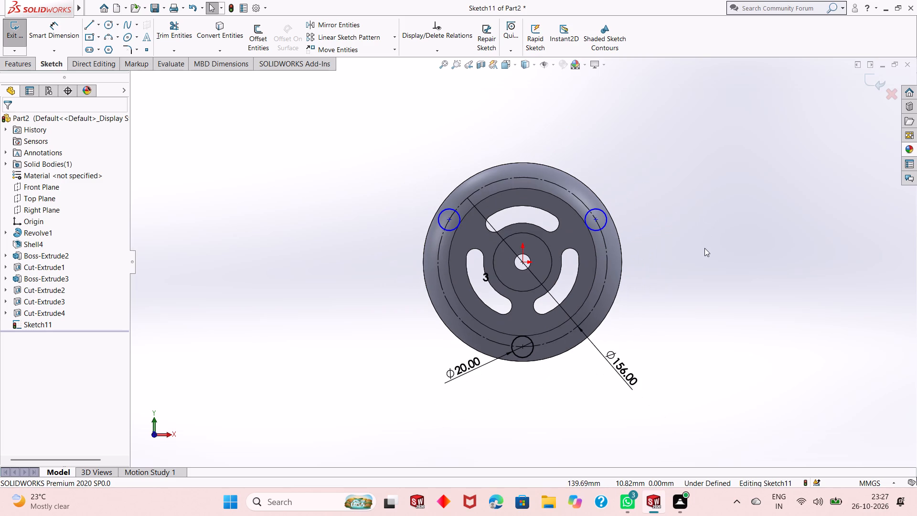
pyautogui.scroll(-2, 539, 236)
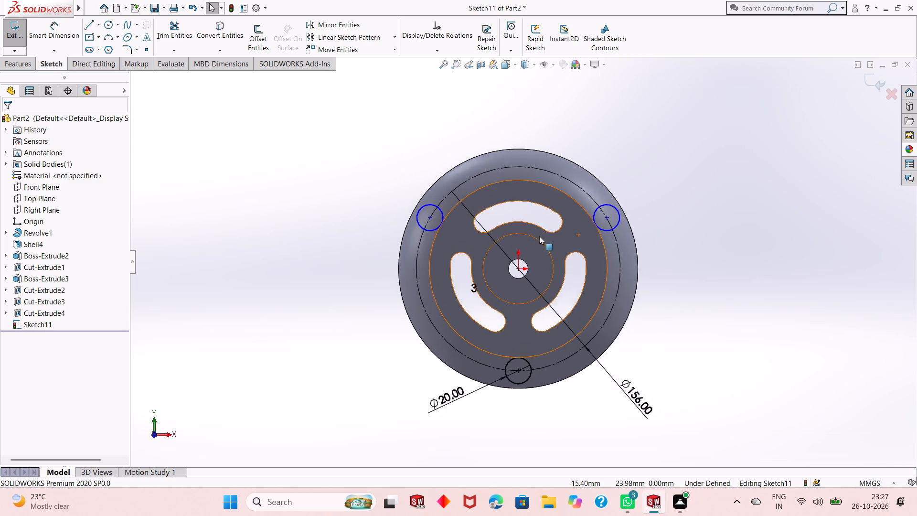
pyautogui.scroll(-1, 539, 236)
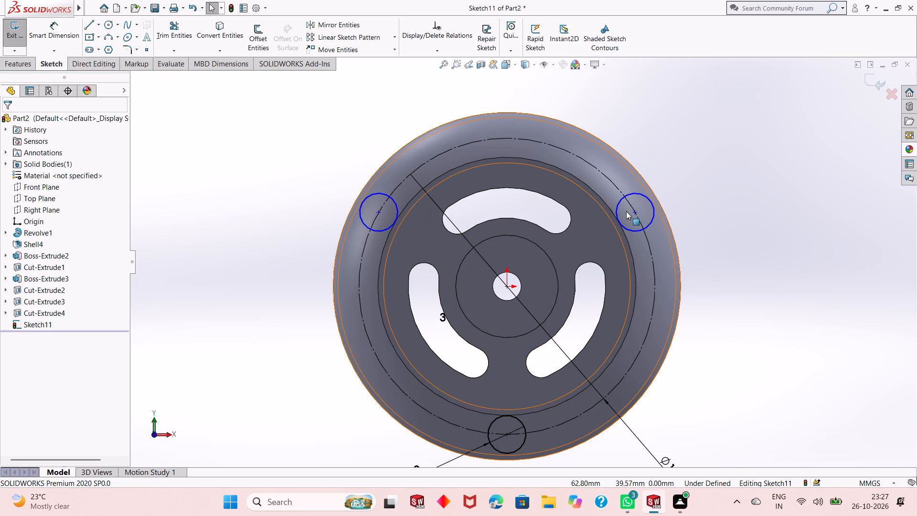
pyautogui.click(632, 212)
pyautogui.keyDown('ctrl'); pyautogui.click(630, 205); pyautogui.keyUp('ctrl')
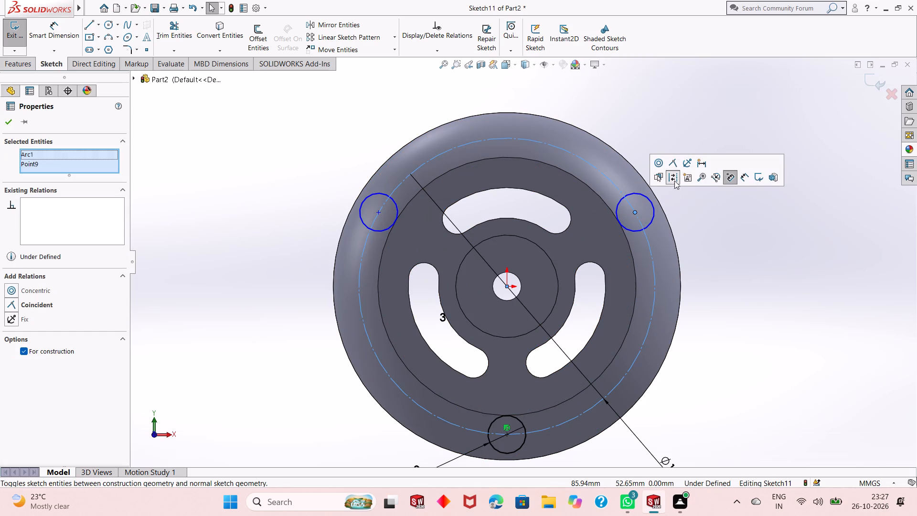
pyautogui.click(673, 167)
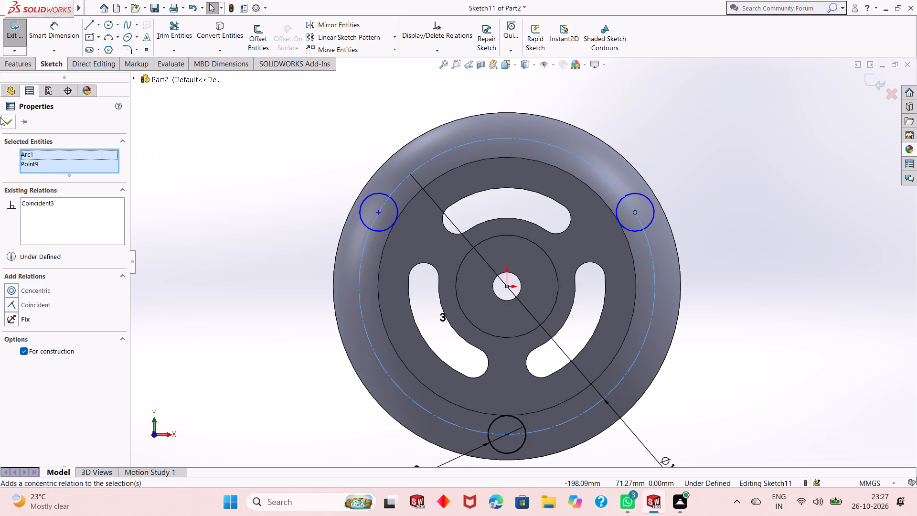
pyautogui.click(10, 120)
pyautogui.click(376, 211)
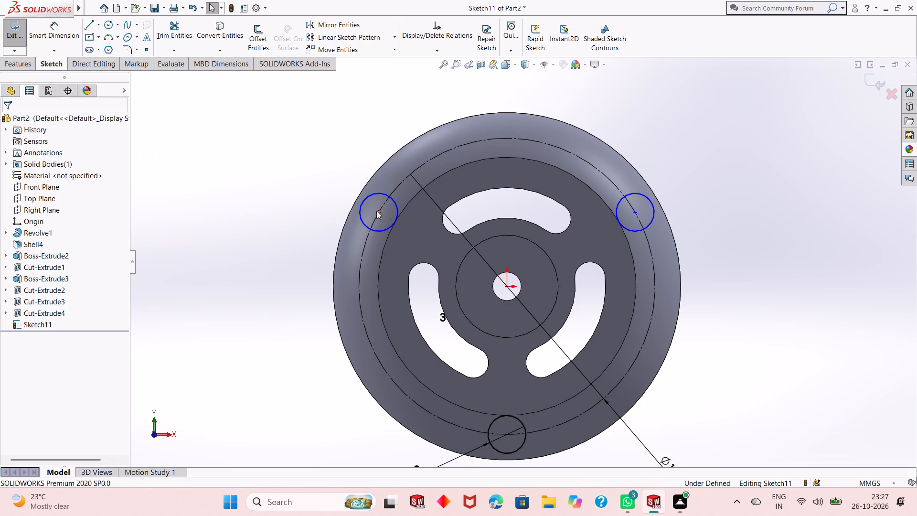
pyautogui.keyDown('ctrl'); pyautogui.click(393, 192); pyautogui.keyUp('ctrl')
pyautogui.click(433, 150)
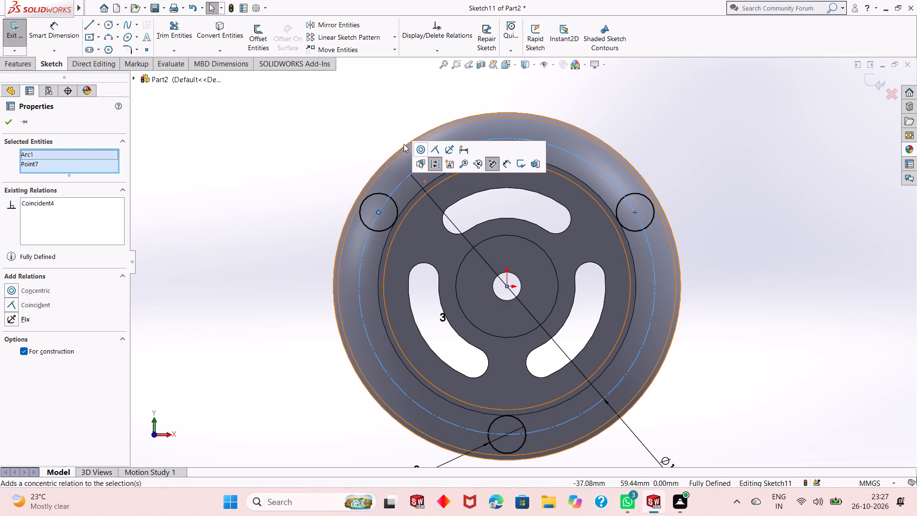
pyautogui.click(3, 125)
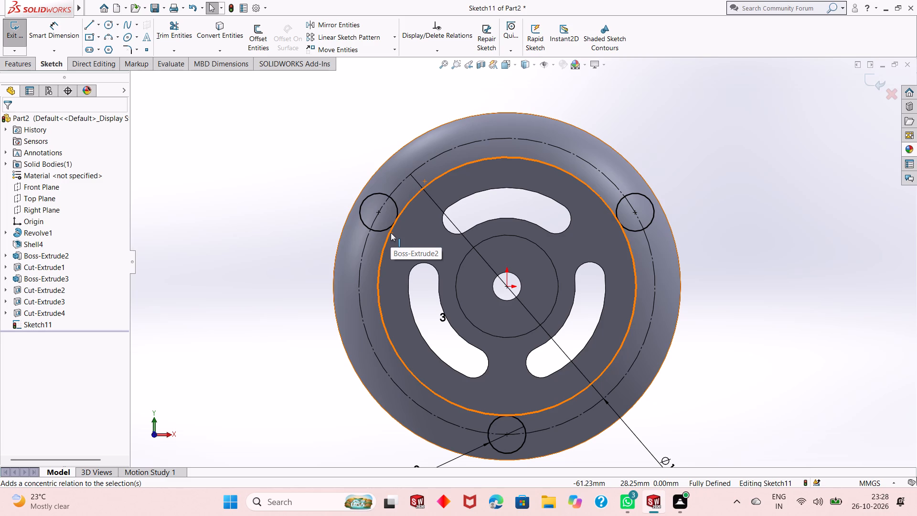
# Try to boss-extrude the three 20 mm circles toward the wheel, with the direction reversed and the end condition Up To Next.
pyautogui.moveTo(425, 276); pyautogui.dragTo(474, 243, button='middle')
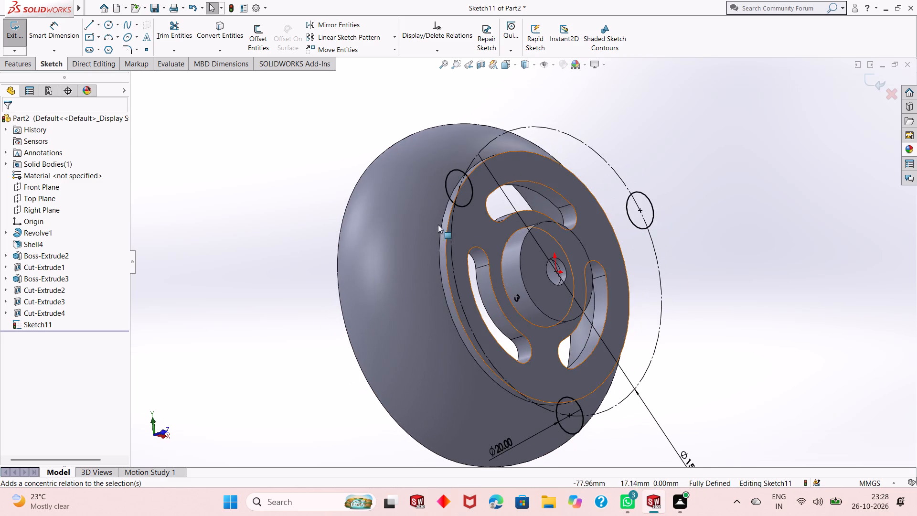
pyautogui.moveTo(401, 220); pyautogui.dragTo(373, 186, button='middle')
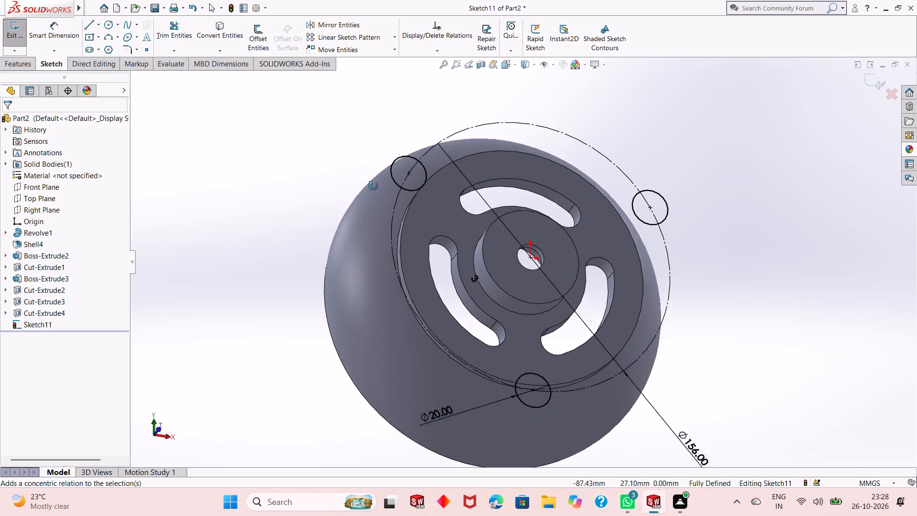
pyautogui.moveTo(373, 186); pyautogui.dragTo(358, 244, button='middle')
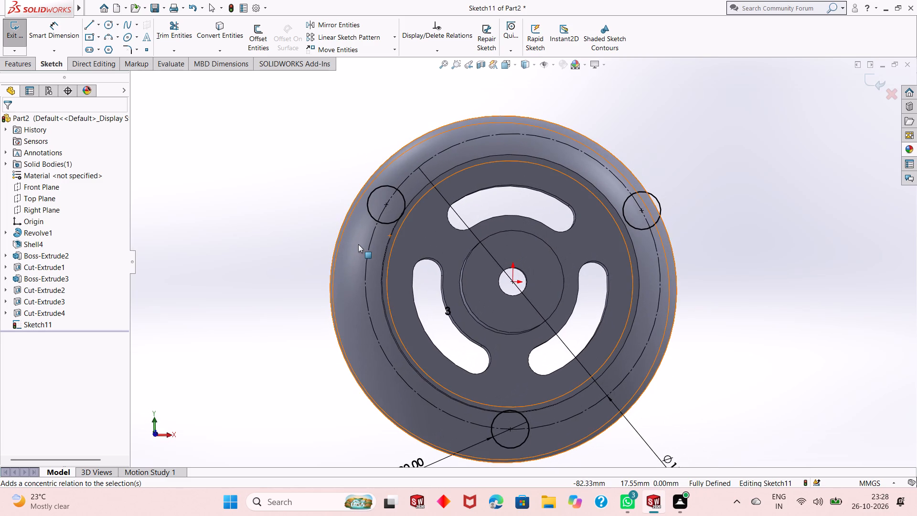
pyautogui.scroll(2, 378, 256)
pyautogui.scroll(-2, 454, 161)
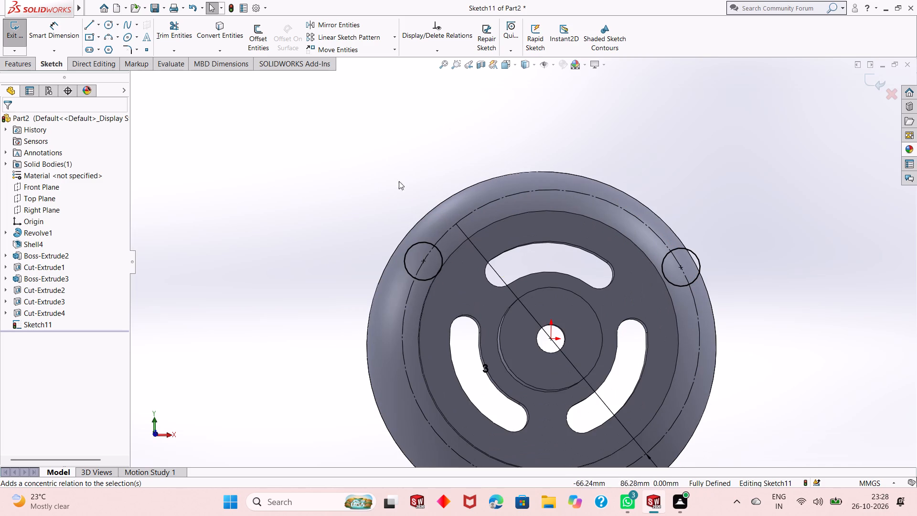
pyautogui.click(29, 67)
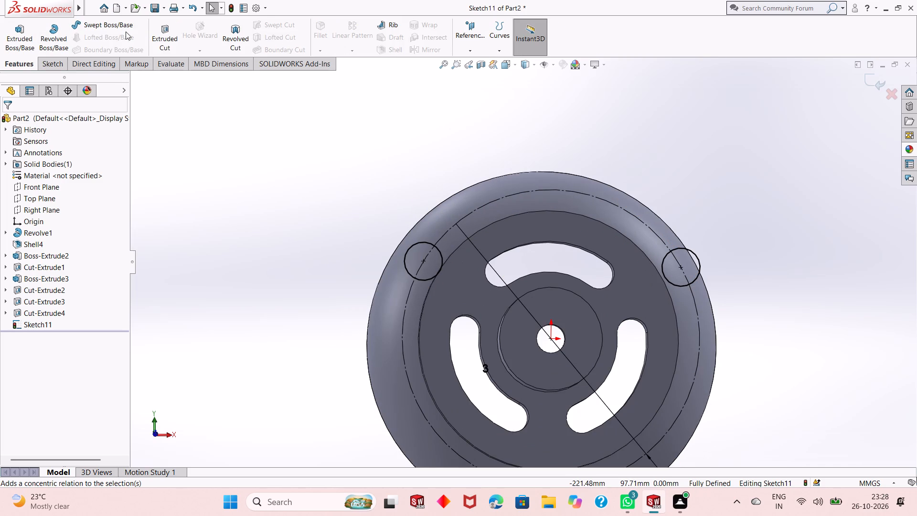
pyautogui.click(29, 46)
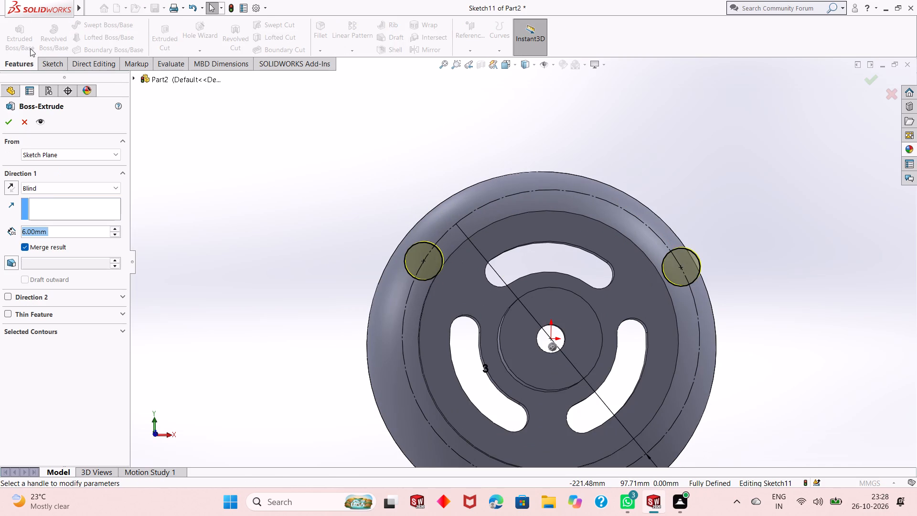
pyautogui.click(54, 185)
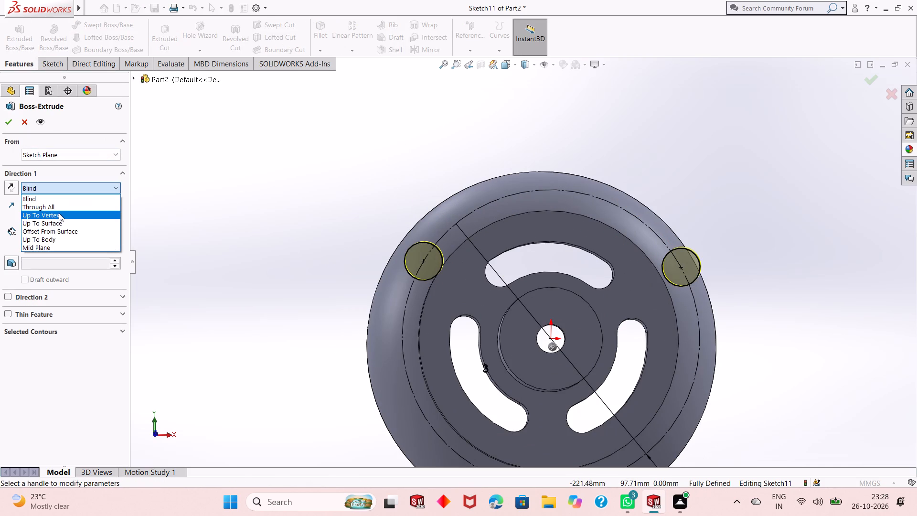
pyautogui.moveTo(276, 283); pyautogui.dragTo(308, 236, button='middle')
pyautogui.moveTo(329, 275); pyautogui.dragTo(363, 234, button='middle')
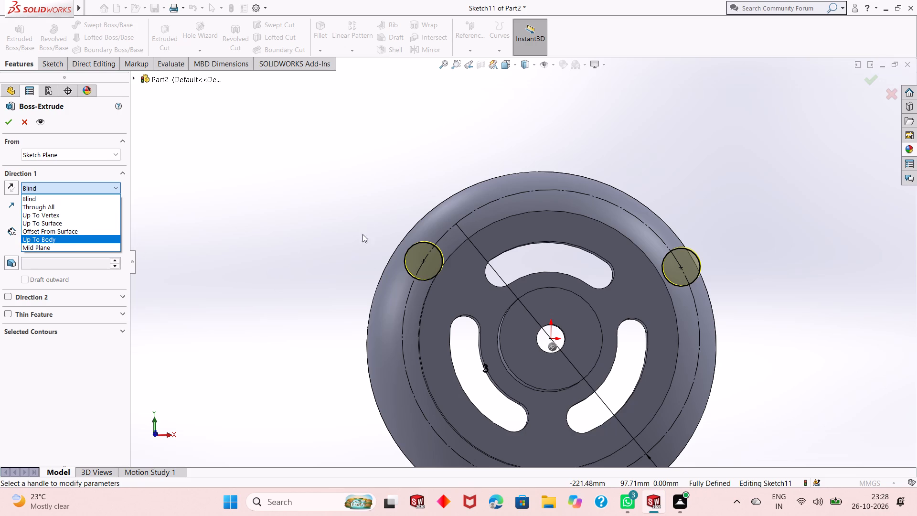
pyautogui.moveTo(363, 234); pyautogui.dragTo(374, 219, button='middle')
pyautogui.click(138, 196)
pyautogui.moveTo(262, 238); pyautogui.dragTo(319, 185, button='middle')
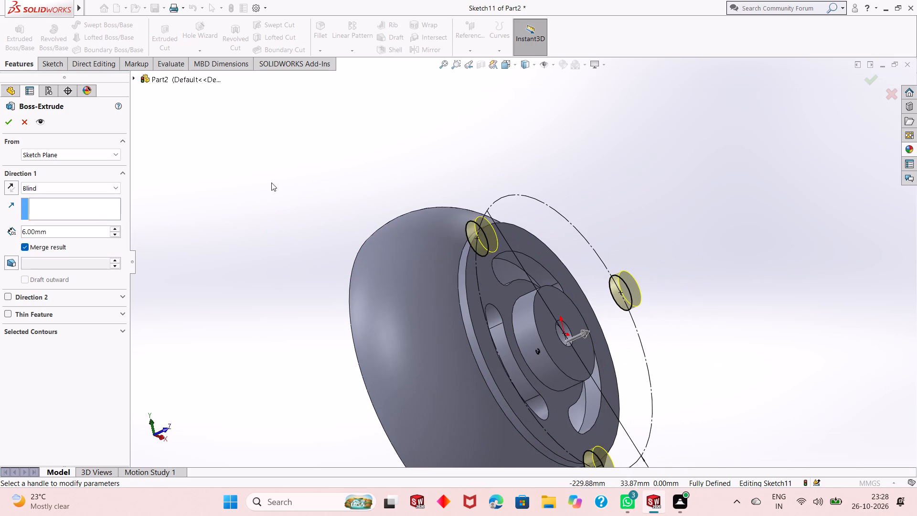
pyautogui.click(13, 189)
pyautogui.click(43, 187)
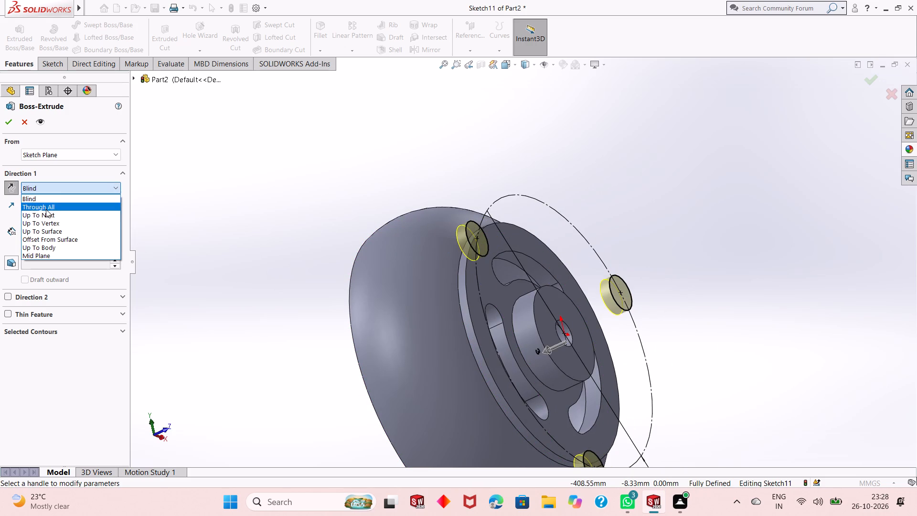
pyautogui.click(46, 211)
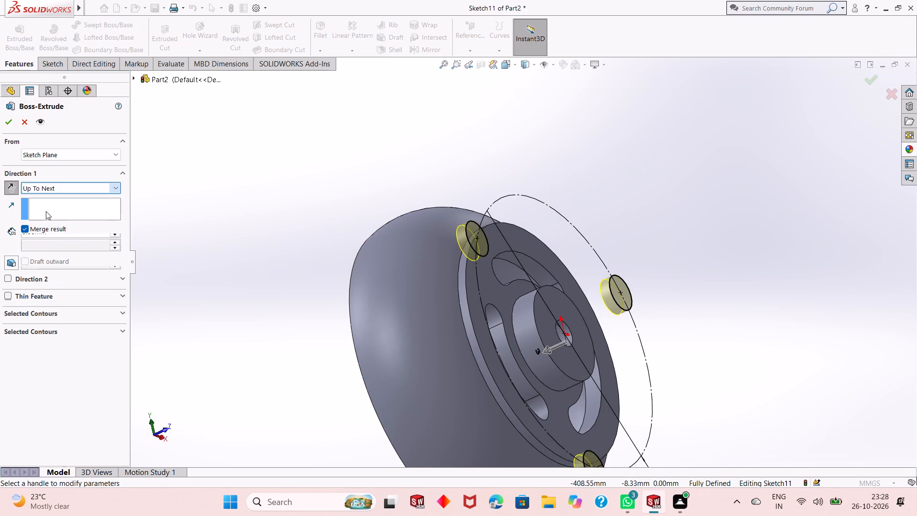
pyautogui.moveTo(302, 280); pyautogui.dragTo(282, 229, button='middle')
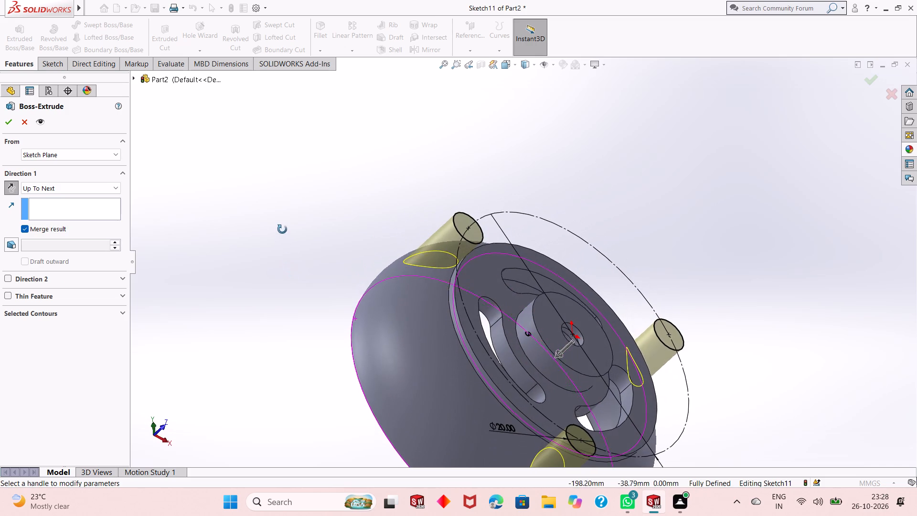
pyautogui.moveTo(282, 229); pyautogui.dragTo(282, 228, button='middle')
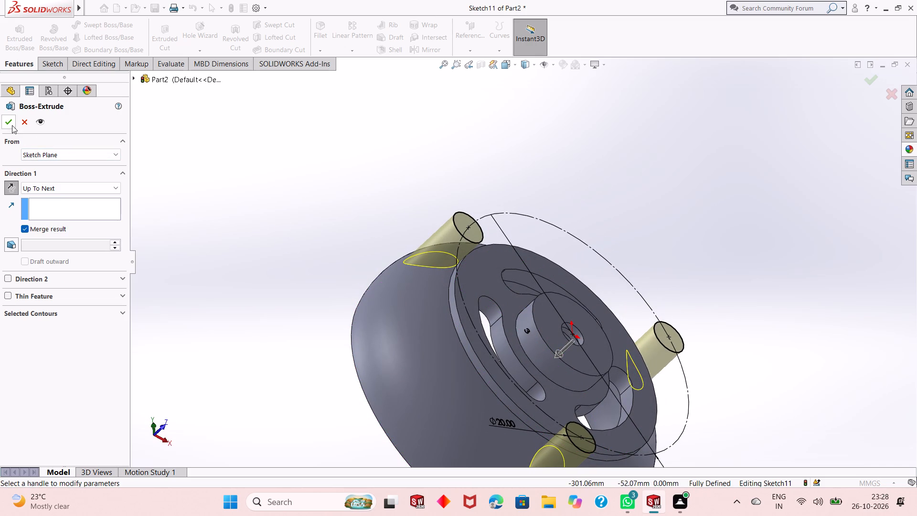
pyautogui.click(11, 124)
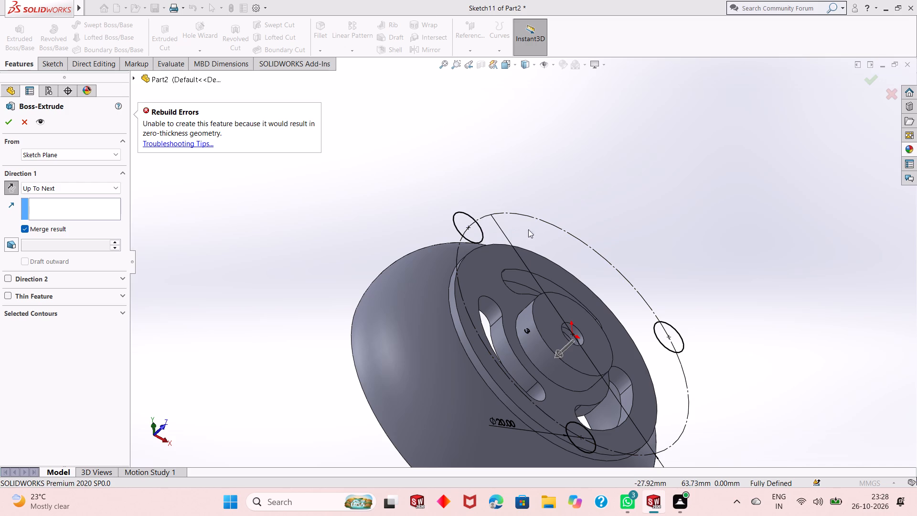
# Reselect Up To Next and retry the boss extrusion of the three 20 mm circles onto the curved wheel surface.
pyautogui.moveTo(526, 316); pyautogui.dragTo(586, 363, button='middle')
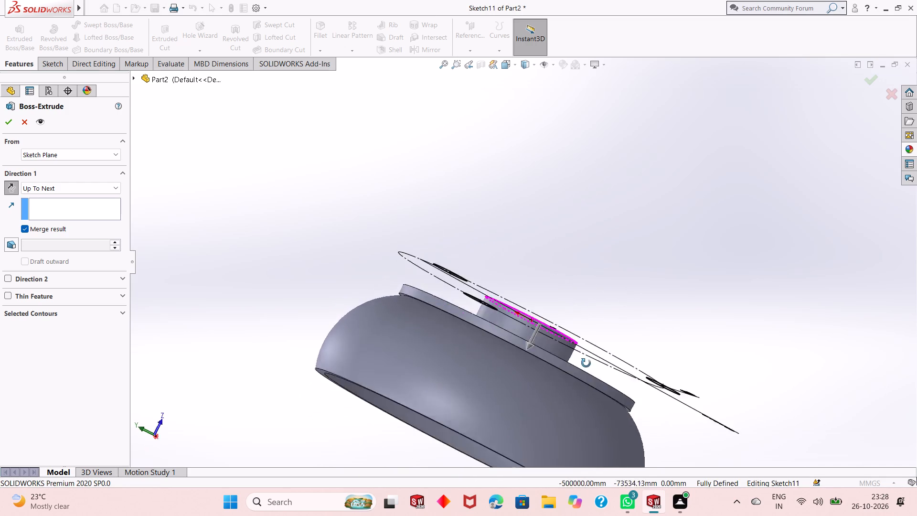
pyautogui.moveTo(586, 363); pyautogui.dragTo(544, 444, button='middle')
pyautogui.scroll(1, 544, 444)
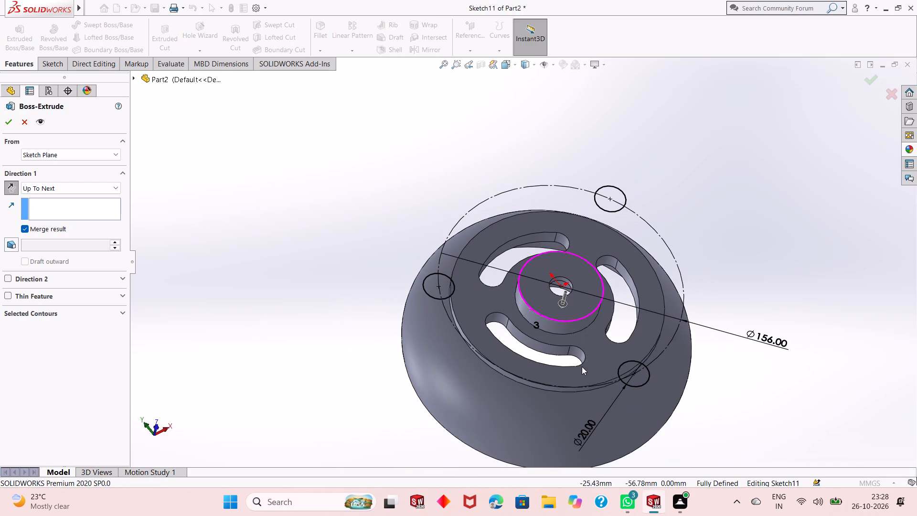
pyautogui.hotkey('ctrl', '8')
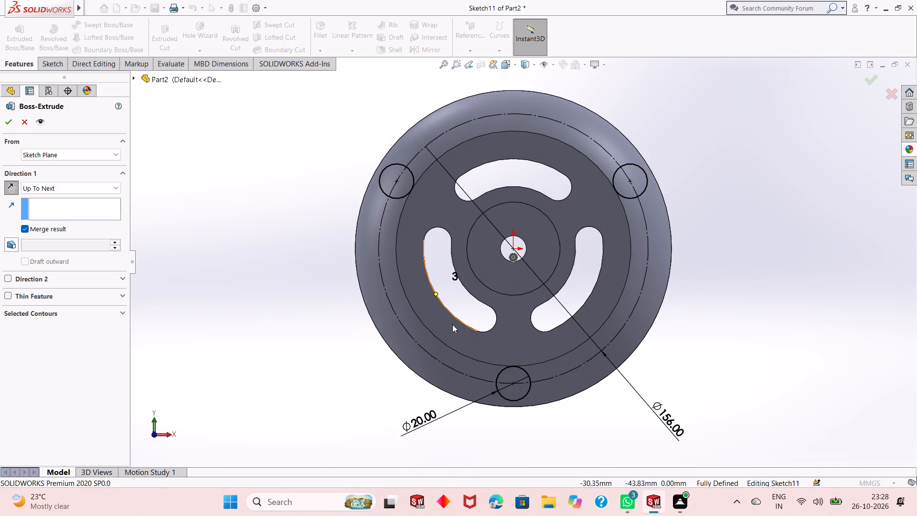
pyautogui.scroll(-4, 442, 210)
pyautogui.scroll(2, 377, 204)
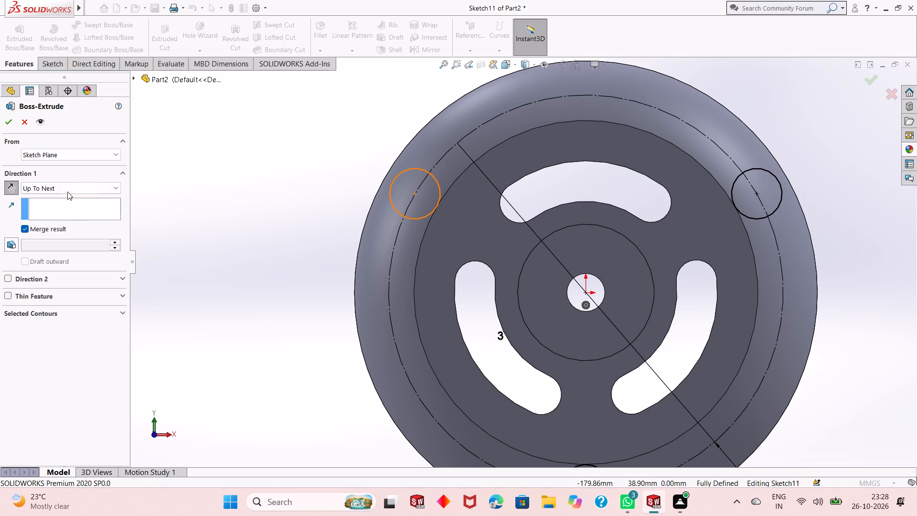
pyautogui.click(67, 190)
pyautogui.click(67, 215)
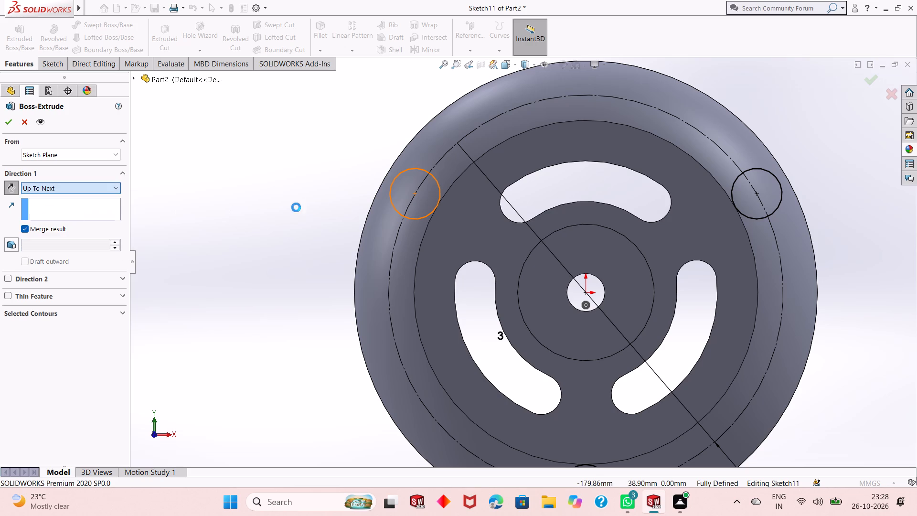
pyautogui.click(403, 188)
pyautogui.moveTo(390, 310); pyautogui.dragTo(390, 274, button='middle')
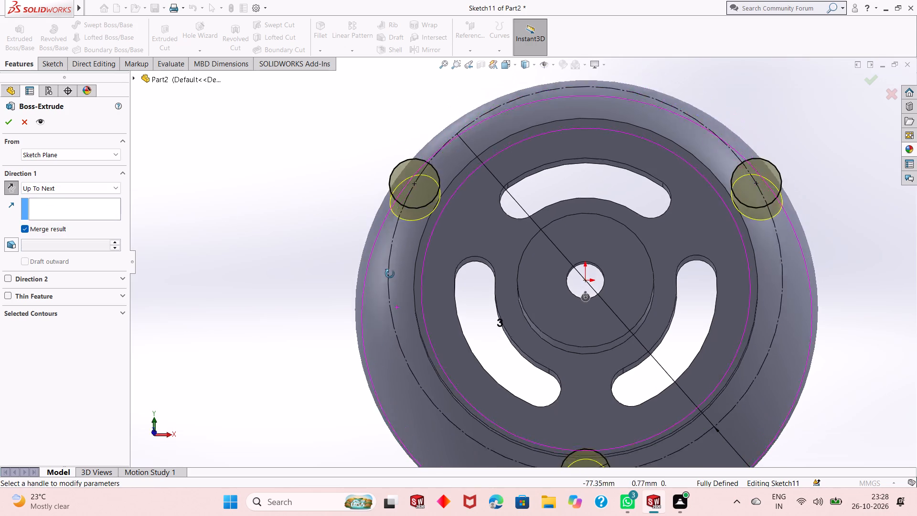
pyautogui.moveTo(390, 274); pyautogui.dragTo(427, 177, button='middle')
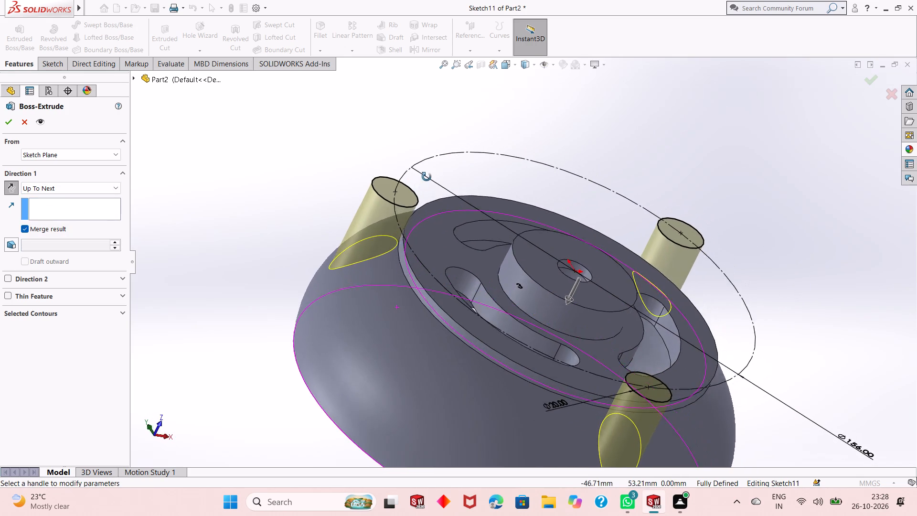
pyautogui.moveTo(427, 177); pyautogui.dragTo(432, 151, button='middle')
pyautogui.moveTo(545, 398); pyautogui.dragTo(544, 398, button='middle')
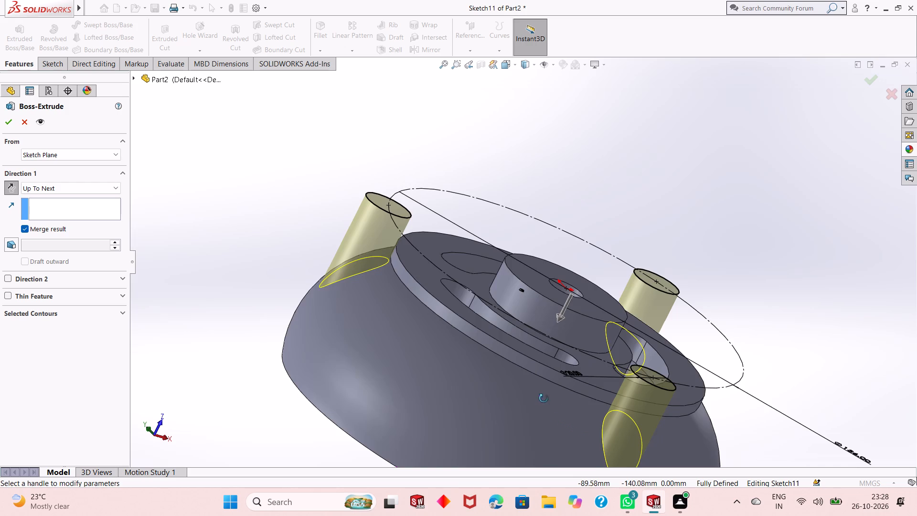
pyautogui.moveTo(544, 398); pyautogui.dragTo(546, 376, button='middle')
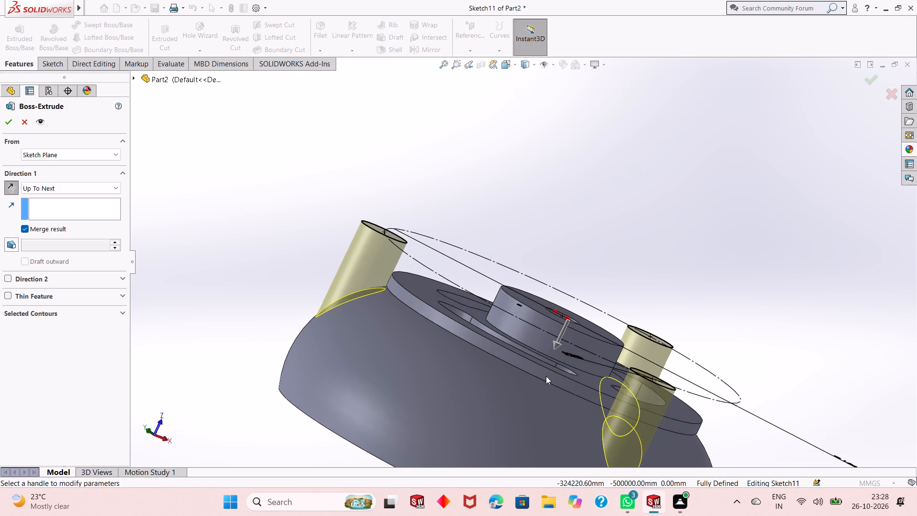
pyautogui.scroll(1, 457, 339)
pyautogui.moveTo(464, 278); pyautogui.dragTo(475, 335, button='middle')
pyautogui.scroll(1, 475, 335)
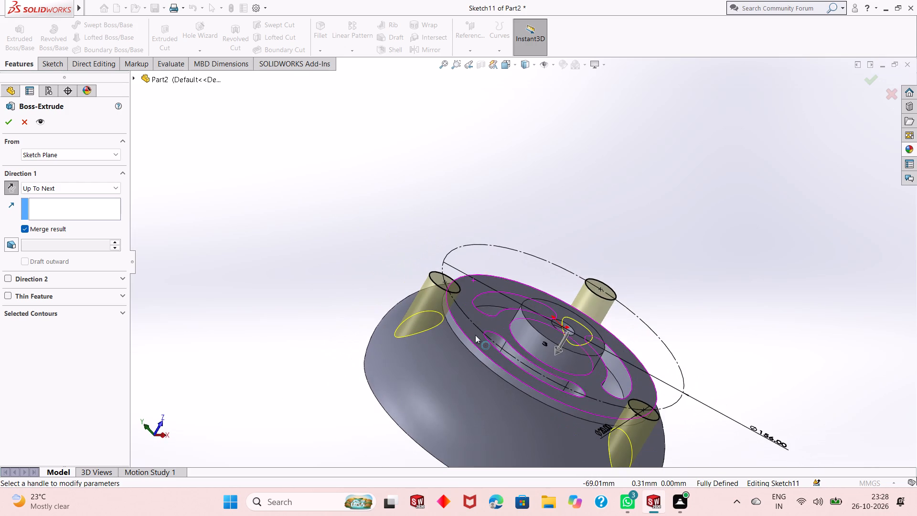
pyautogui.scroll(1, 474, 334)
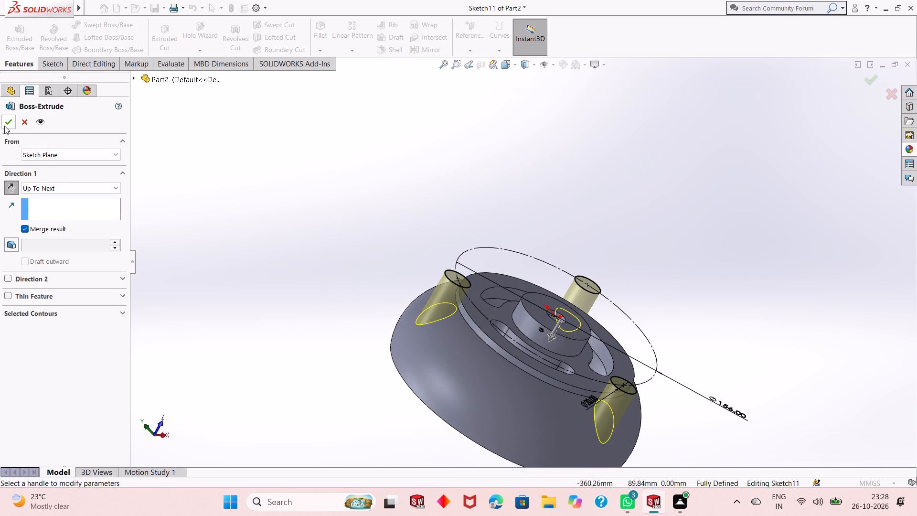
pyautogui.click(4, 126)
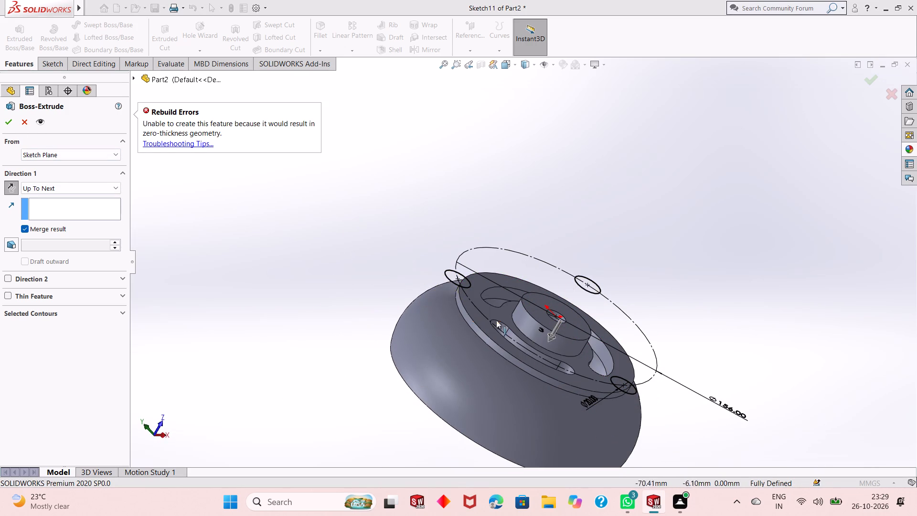
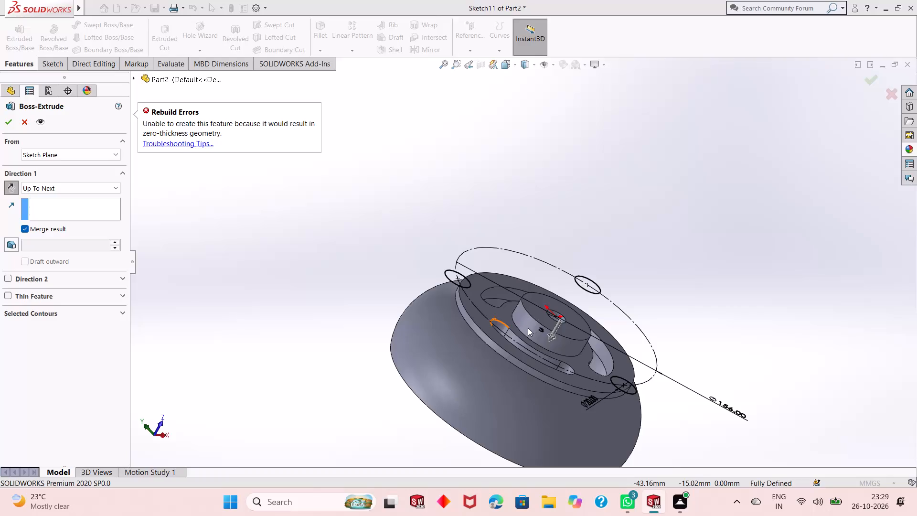
# Cancel the pending boss extrusion and set the construction pitch circle's diameter to 158 mm.
pyautogui.press('Escape')
pyautogui.press('Escape')
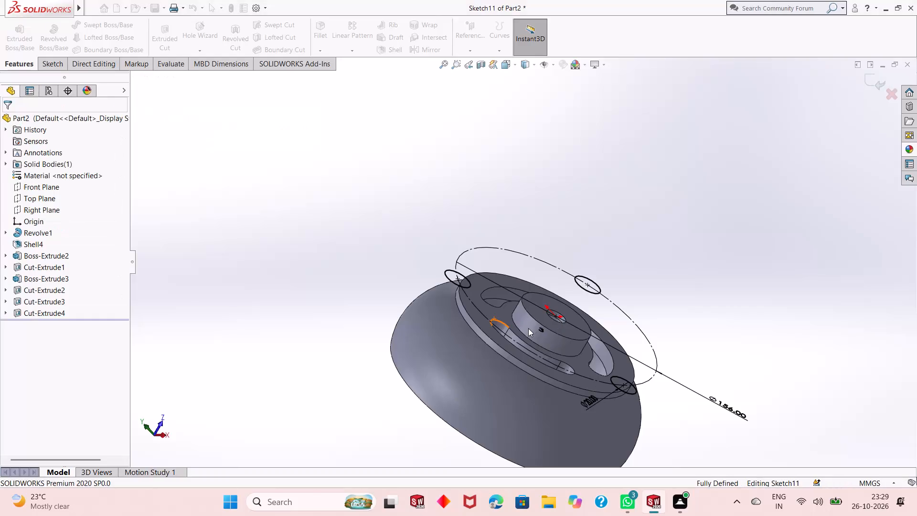
pyautogui.hotkey('ctrl', '8')
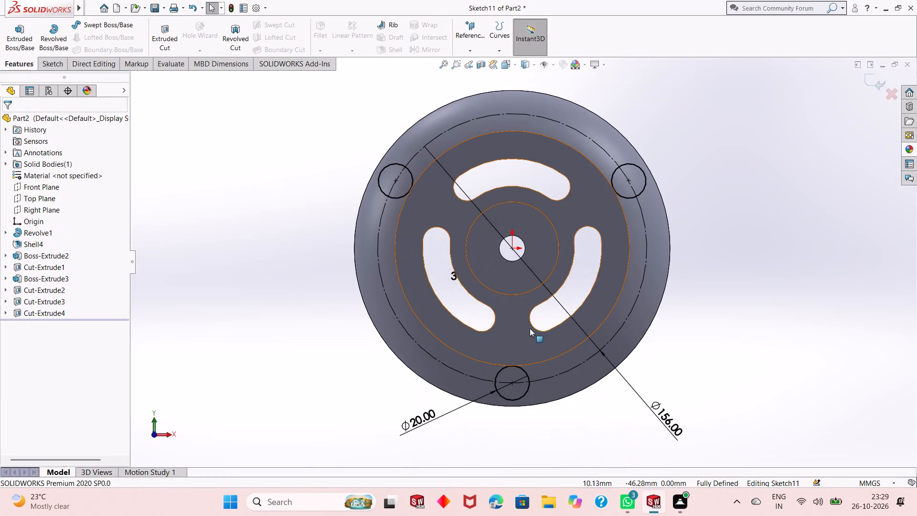
pyautogui.scroll(-1, 533, 235)
pyautogui.scroll(1, 531, 274)
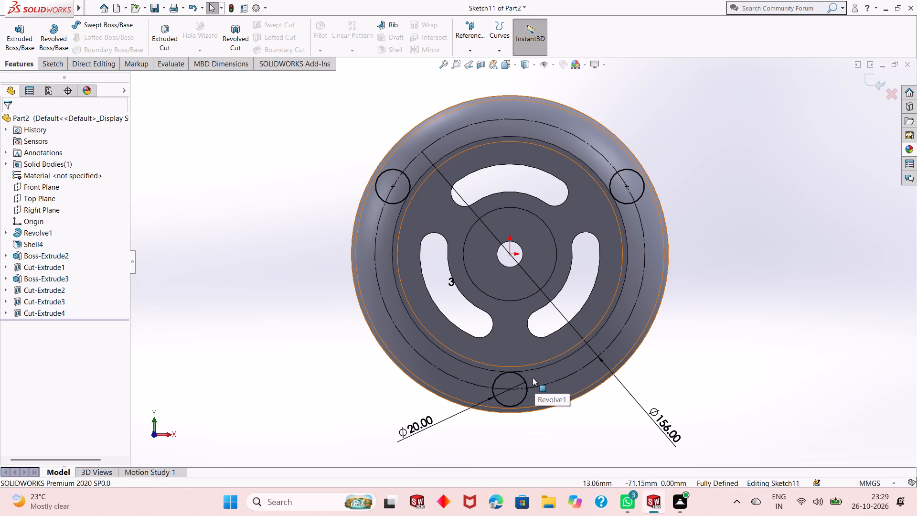
pyautogui.doubleClick(658, 426)
pyautogui.write('15')
pyautogui.press('8')
pyautogui.press('Return')
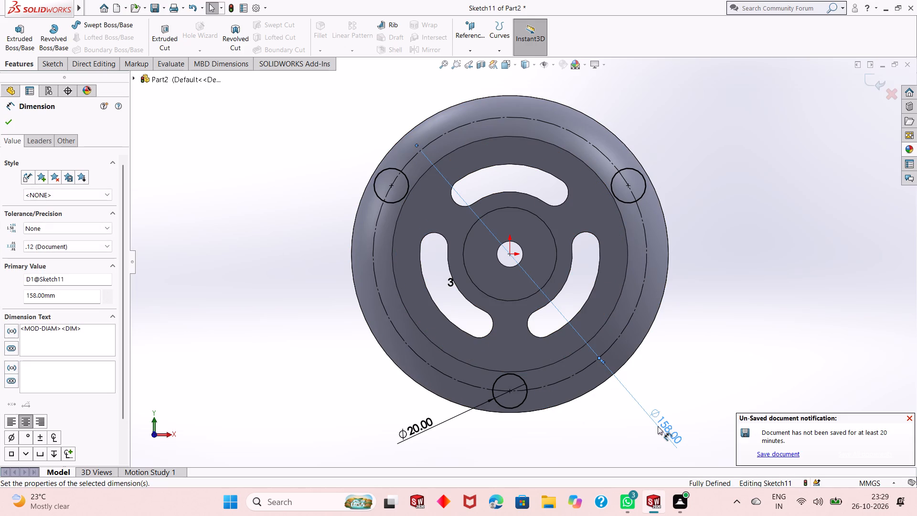
pyautogui.click(8, 125)
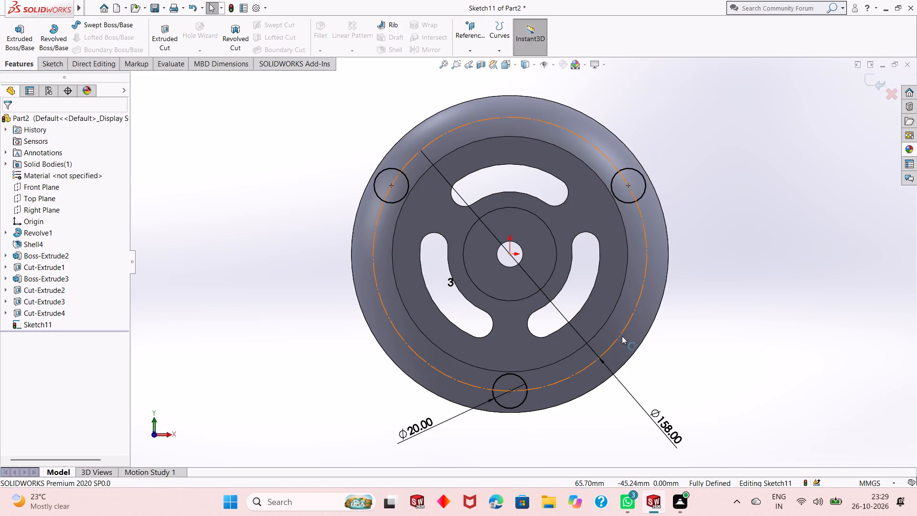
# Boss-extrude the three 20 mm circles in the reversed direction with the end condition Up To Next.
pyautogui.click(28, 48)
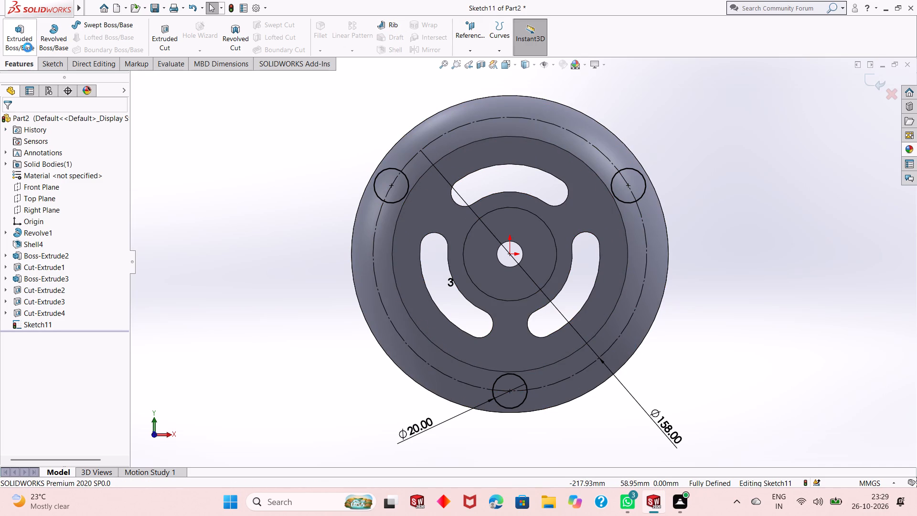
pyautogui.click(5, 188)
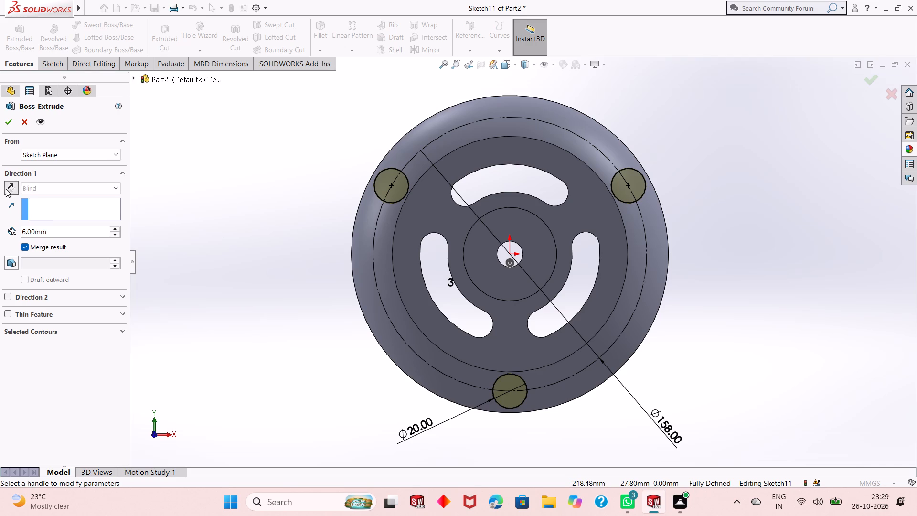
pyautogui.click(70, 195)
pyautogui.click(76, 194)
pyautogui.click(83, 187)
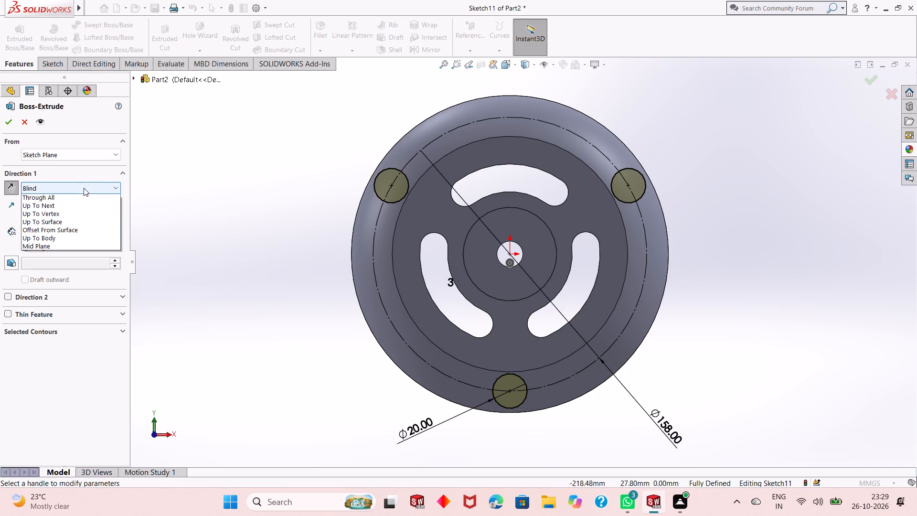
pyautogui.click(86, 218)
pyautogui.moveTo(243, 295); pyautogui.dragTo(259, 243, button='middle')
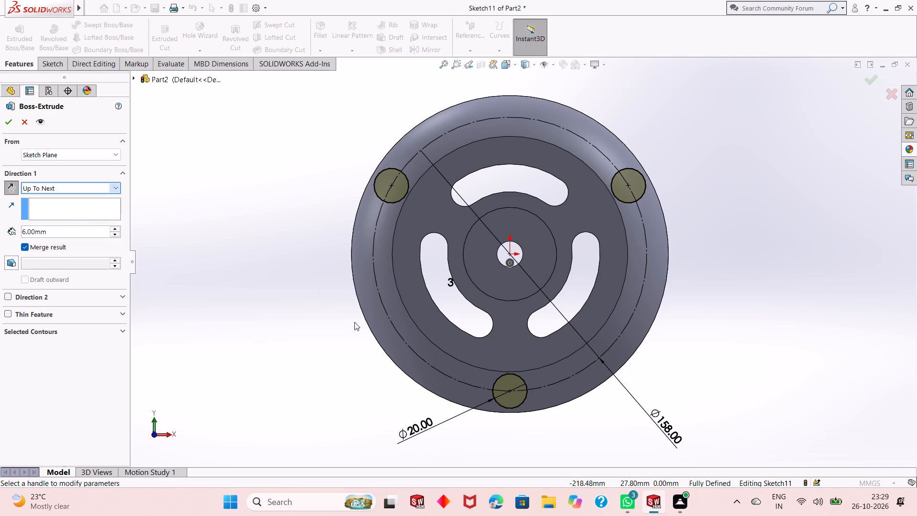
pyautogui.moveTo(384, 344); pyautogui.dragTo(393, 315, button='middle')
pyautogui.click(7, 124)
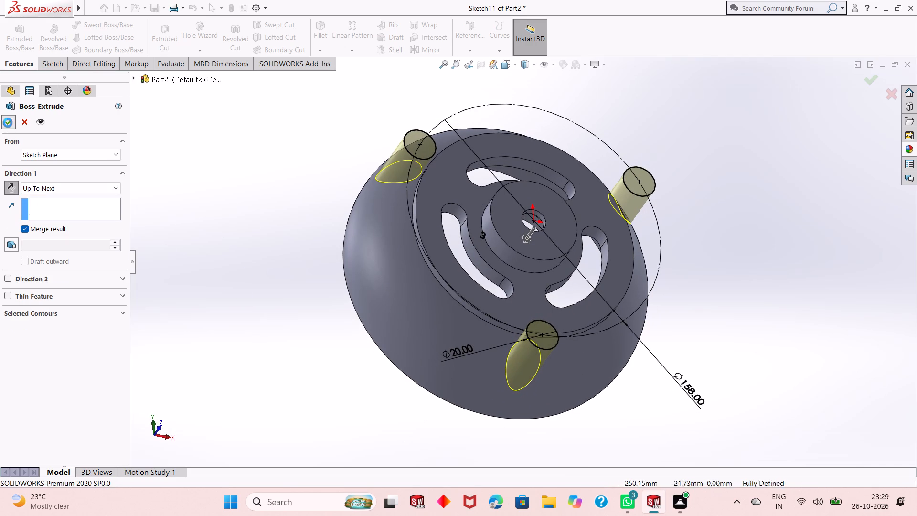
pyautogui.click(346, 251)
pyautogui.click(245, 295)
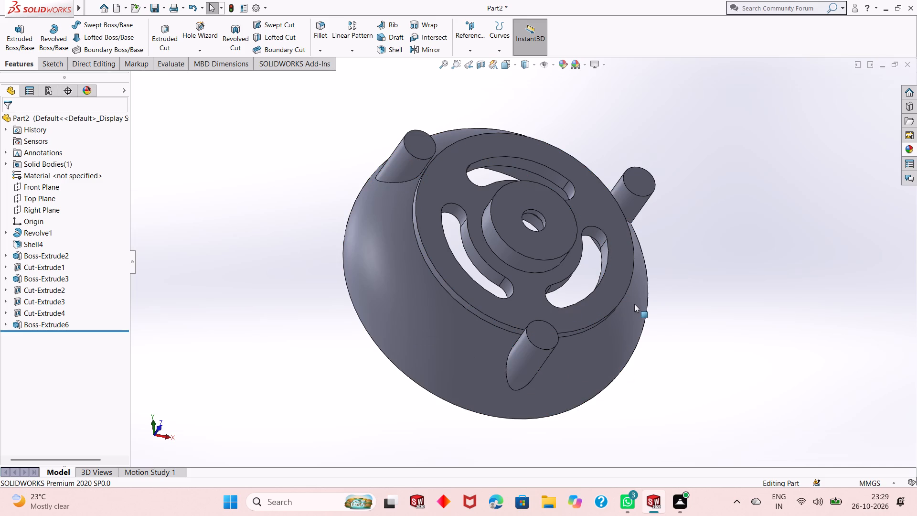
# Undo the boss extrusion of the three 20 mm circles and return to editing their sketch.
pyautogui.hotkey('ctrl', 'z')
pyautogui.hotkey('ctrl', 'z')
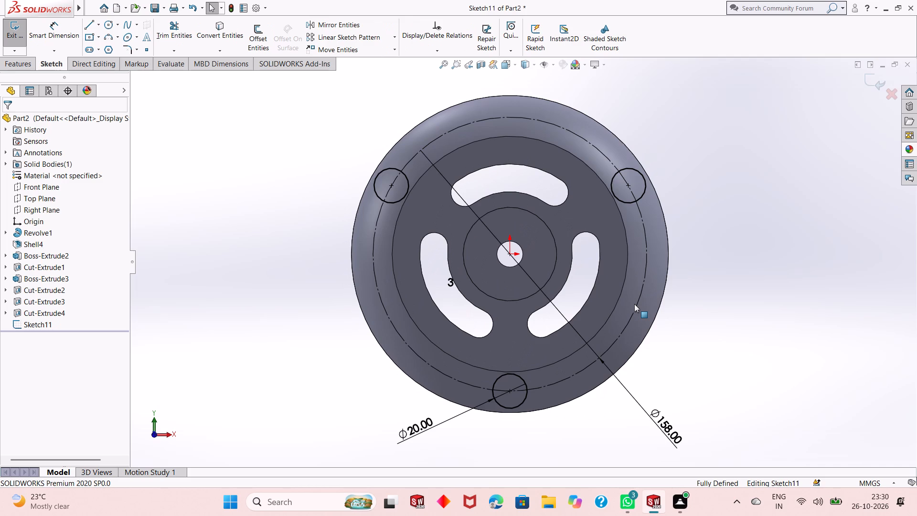
# Set up a boss extrusion of the three 20 mm circles toward the wheel, direction reversed, with end condition Up To Next.
pyautogui.click(30, 68)
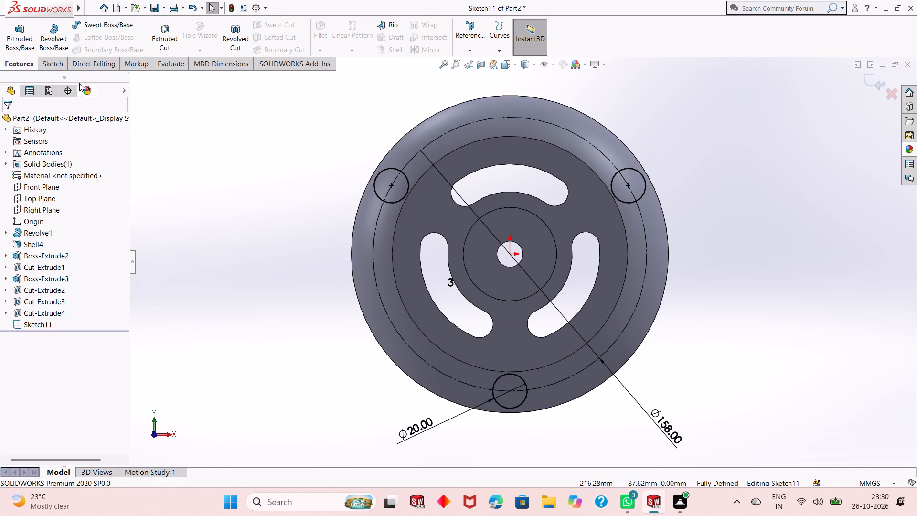
pyautogui.click(14, 40)
pyautogui.moveTo(494, 291); pyautogui.dragTo(516, 166, button='middle')
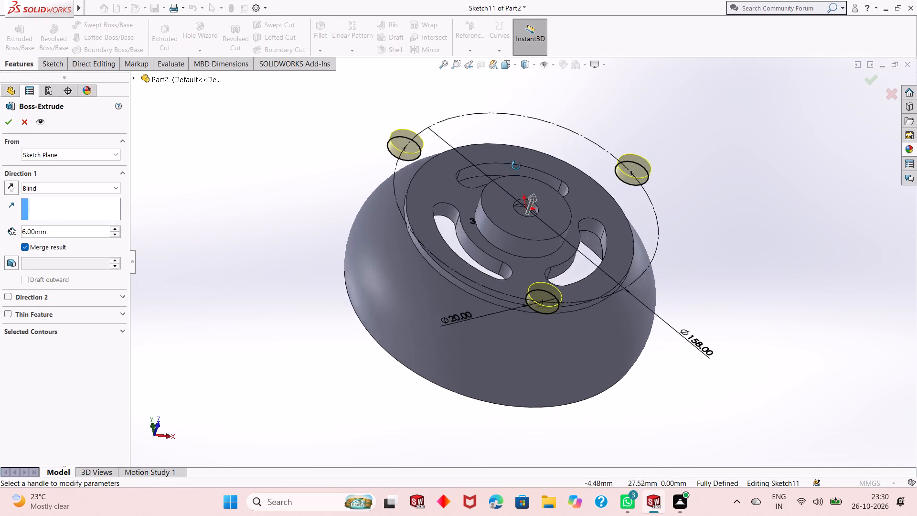
pyautogui.moveTo(516, 166); pyautogui.dragTo(521, 153, button='middle')
pyautogui.click(9, 187)
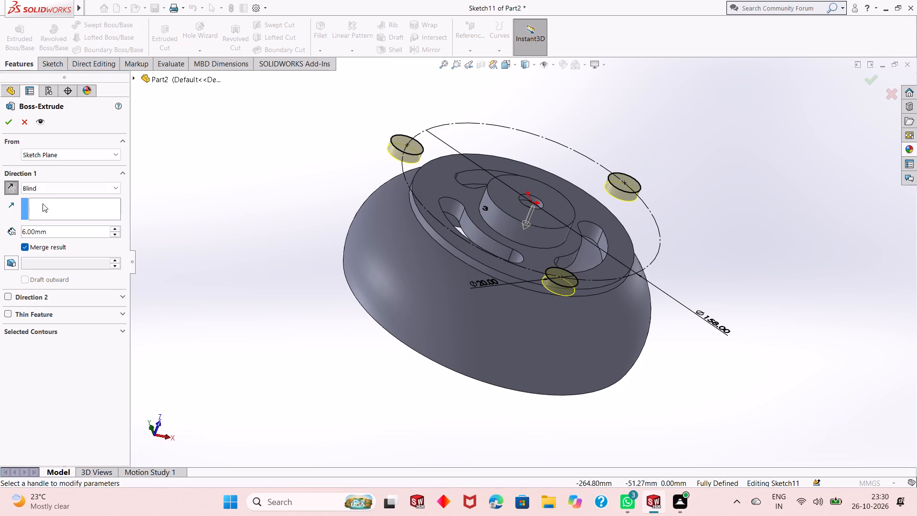
pyautogui.click(72, 194)
pyautogui.click(77, 186)
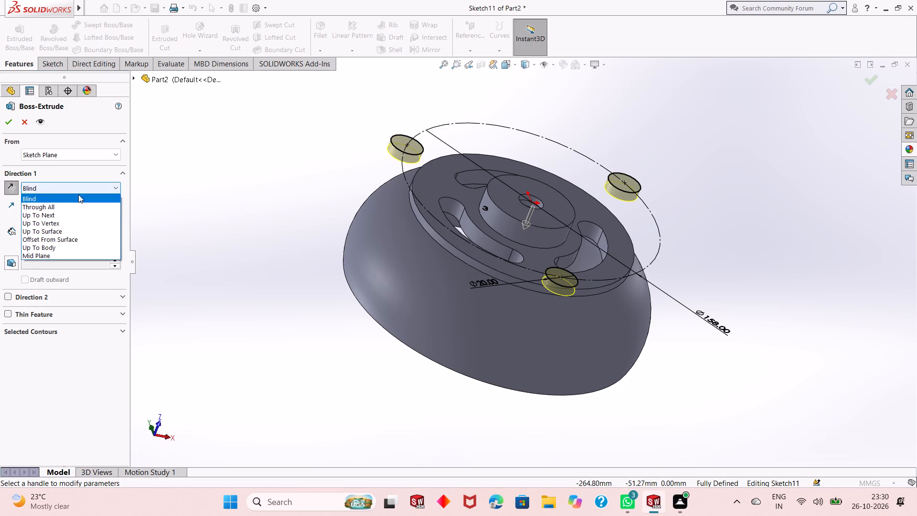
pyautogui.click(75, 216)
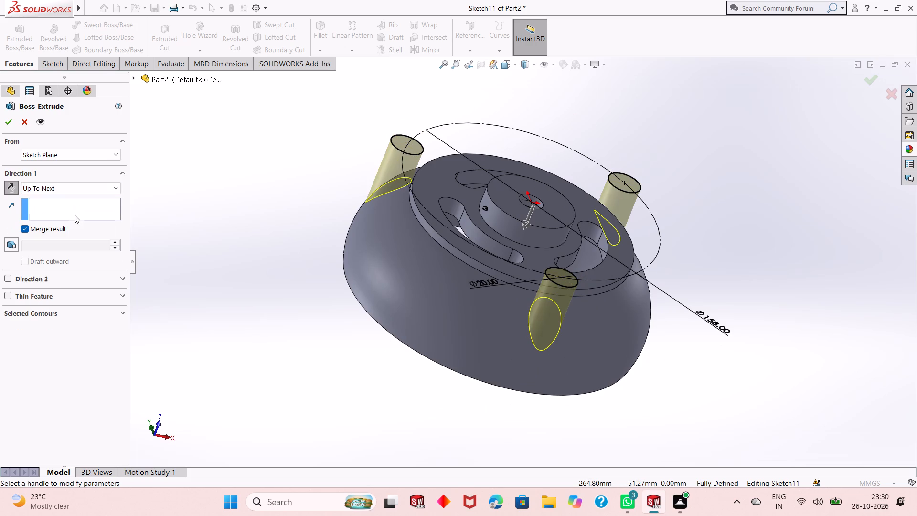
# Start the boss extrusion from a 15 mm Offset and reverse the offset direction toward the wheel.
pyautogui.click(53, 150)
pyautogui.click(67, 186)
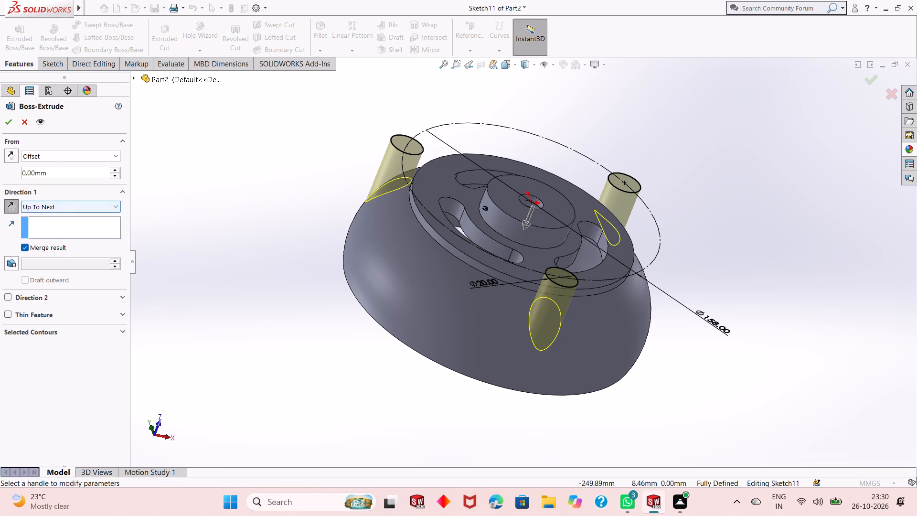
pyautogui.doubleClick(60, 170)
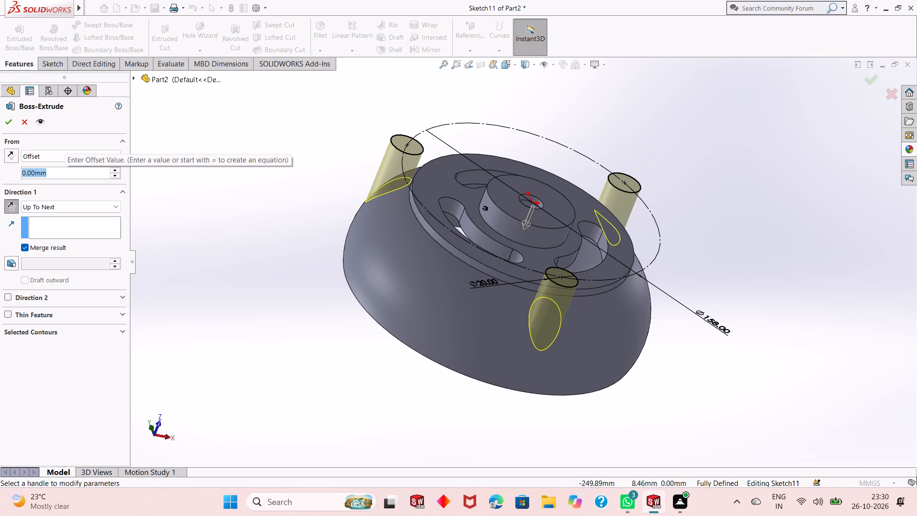
pyautogui.write('15')
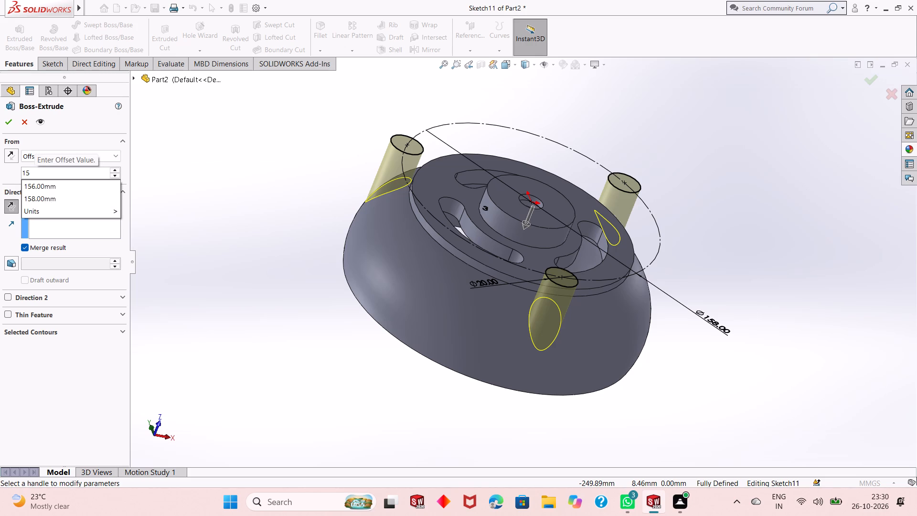
pyautogui.press('Return')
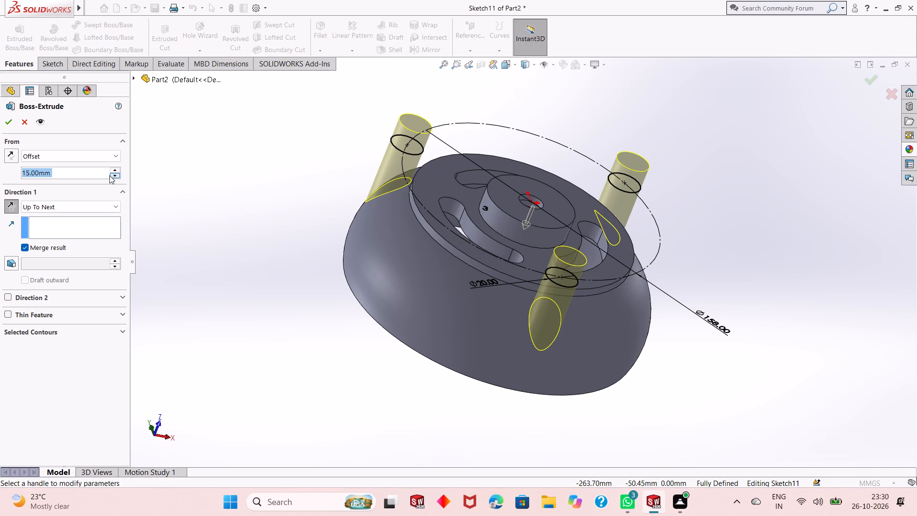
pyautogui.click(10, 157)
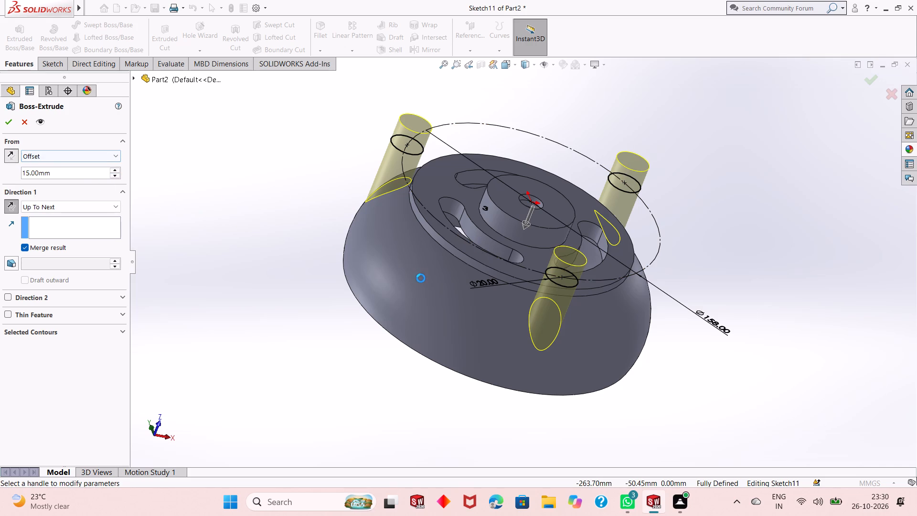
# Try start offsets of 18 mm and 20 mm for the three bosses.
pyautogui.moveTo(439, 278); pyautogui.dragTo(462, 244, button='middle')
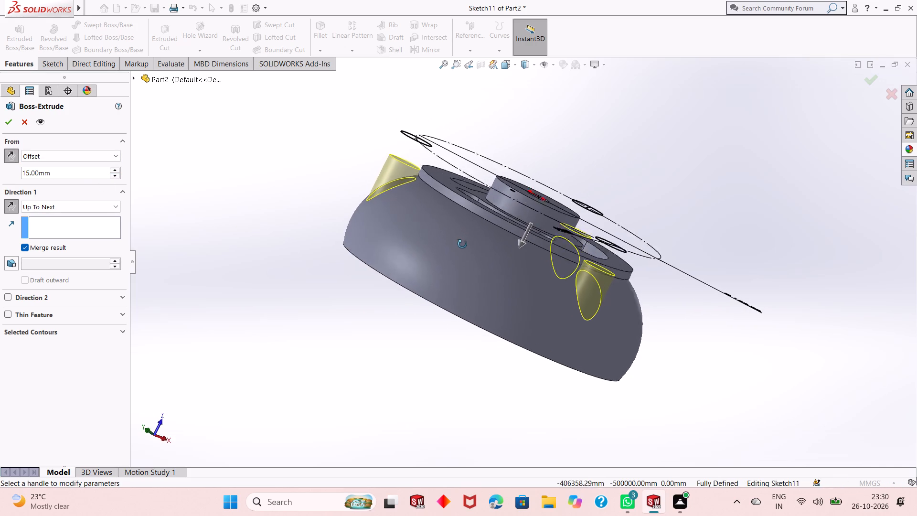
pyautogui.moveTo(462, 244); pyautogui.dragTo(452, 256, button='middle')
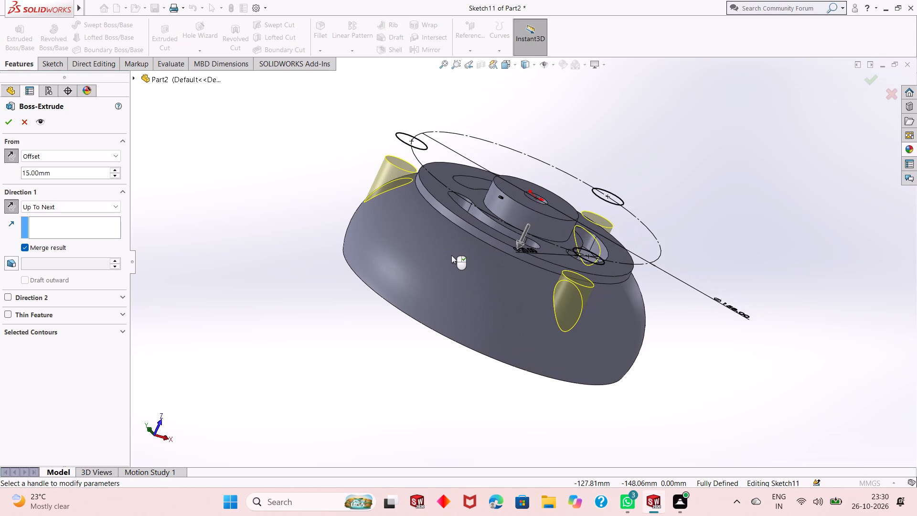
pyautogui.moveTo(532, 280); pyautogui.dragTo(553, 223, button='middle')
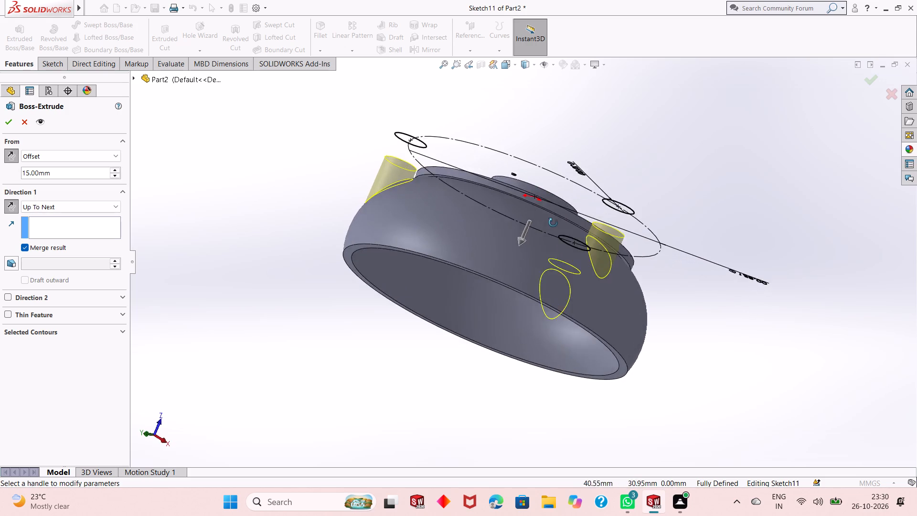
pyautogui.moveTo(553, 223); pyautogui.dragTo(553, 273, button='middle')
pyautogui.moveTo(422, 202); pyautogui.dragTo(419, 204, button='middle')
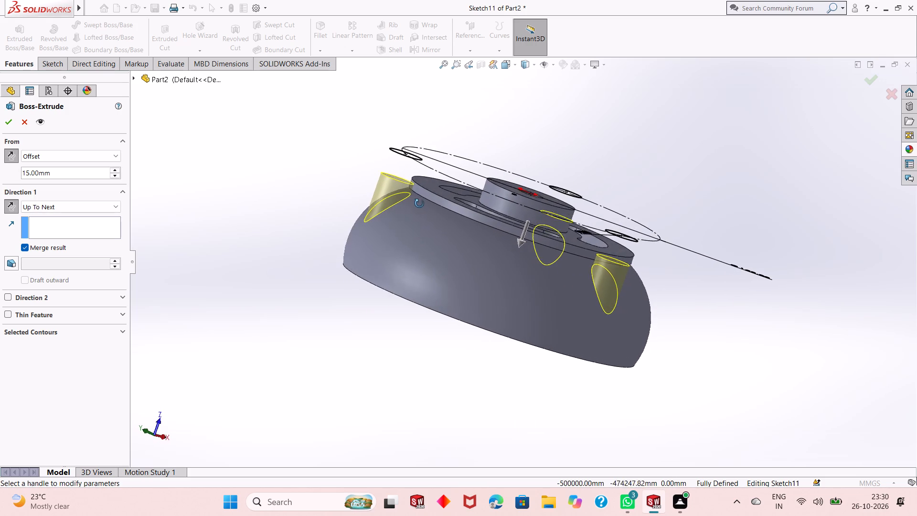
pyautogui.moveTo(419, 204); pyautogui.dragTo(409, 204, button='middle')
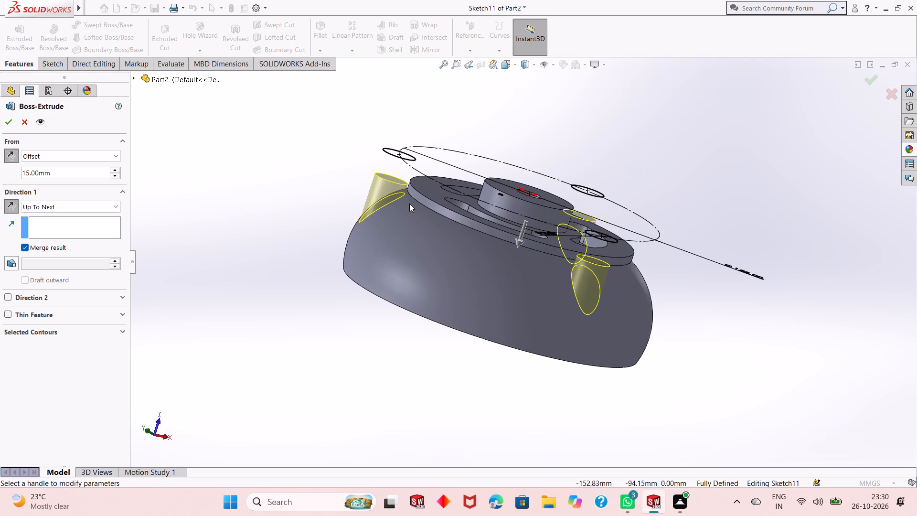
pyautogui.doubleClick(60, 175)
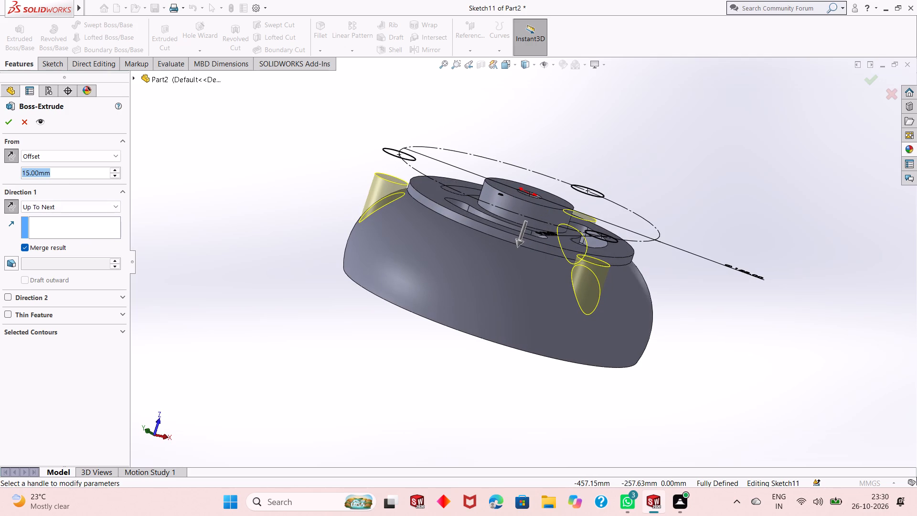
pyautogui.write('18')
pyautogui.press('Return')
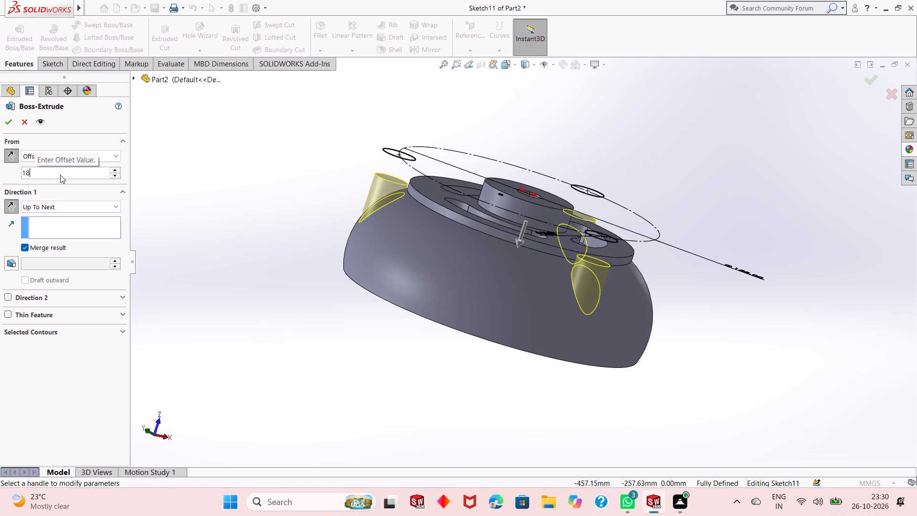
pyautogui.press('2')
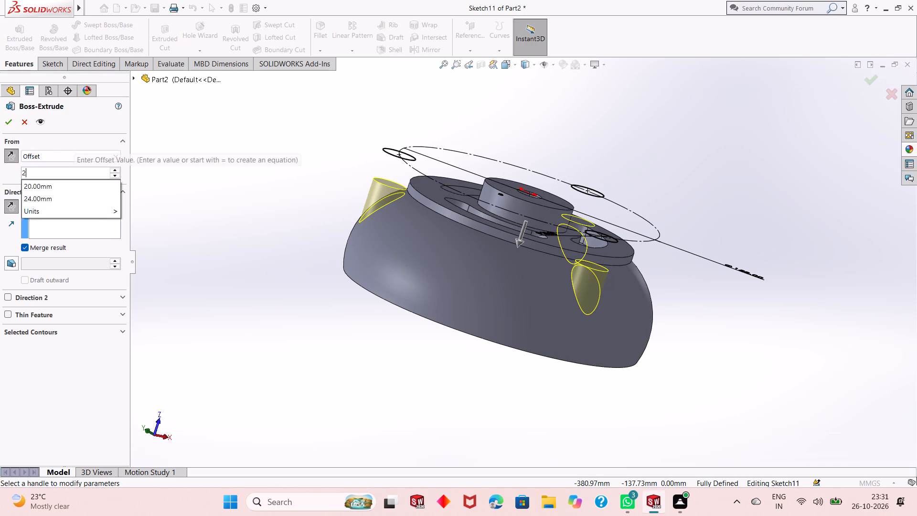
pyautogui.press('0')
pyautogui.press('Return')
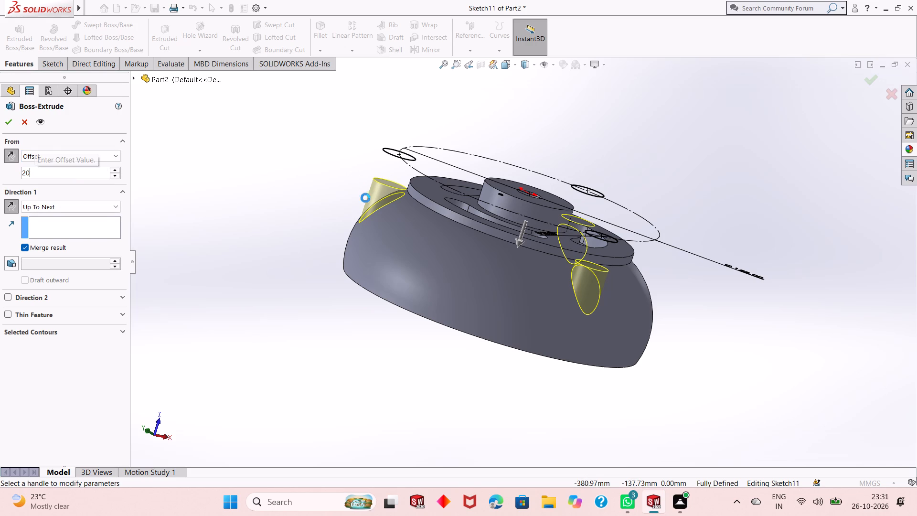
# Check a boss's inner edge against the curved wheel surface and set the extrusion's start offset to 22 mm.
pyautogui.scroll(-5, 406, 193)
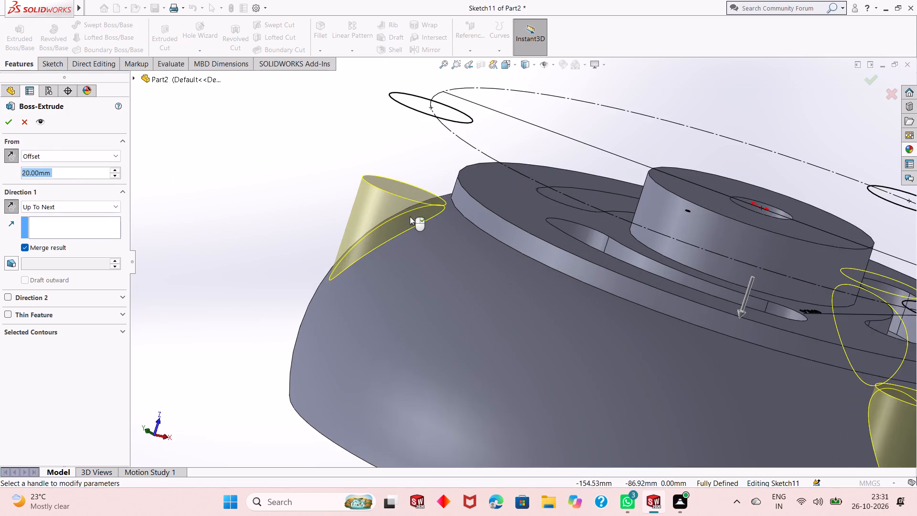
pyautogui.scroll(-4, 443, 207)
pyautogui.moveTo(454, 225); pyautogui.dragTo(436, 219, button='middle')
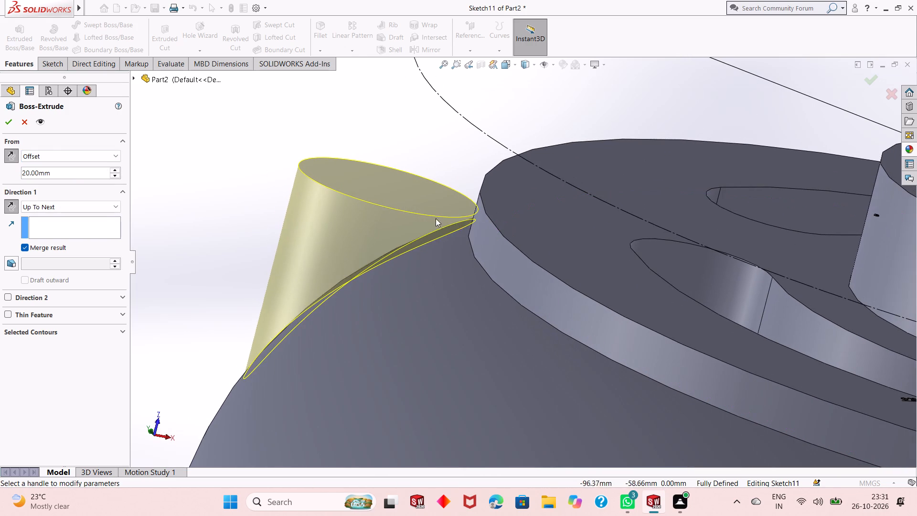
pyautogui.moveTo(462, 230); pyautogui.dragTo(477, 222, button='middle')
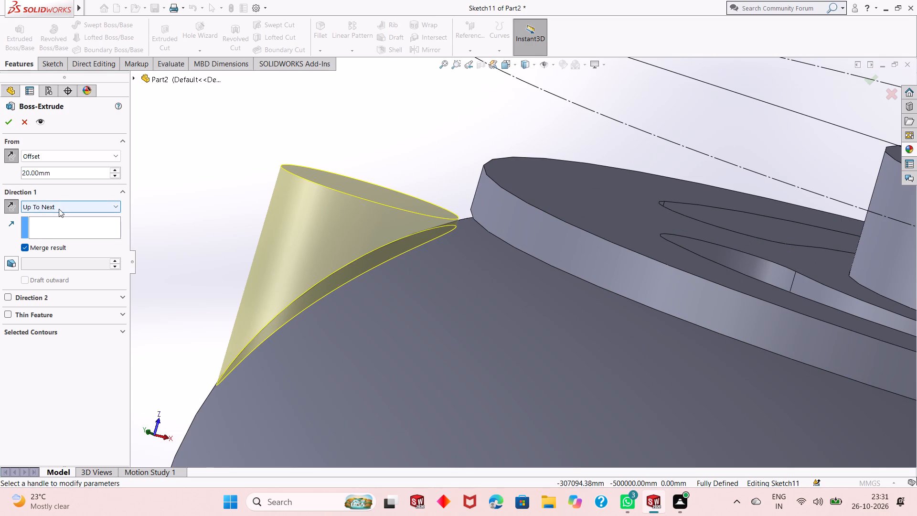
pyautogui.doubleClick(66, 173)
pyautogui.write('22')
pyautogui.press('Return')
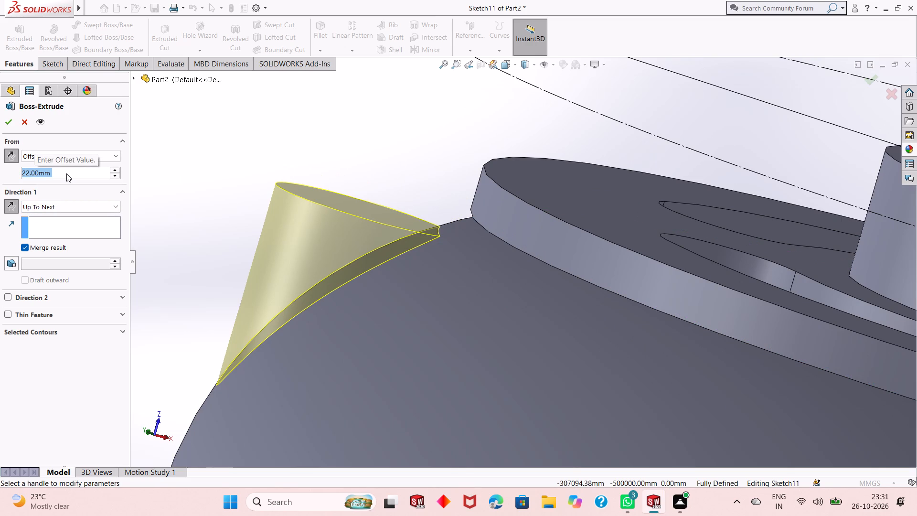
# Finish the Up To Next boss extrusion of the three circles onto the curved wheel surface.
pyautogui.click(8, 120)
# Examine the three bosses from several sides to see how they meet the curved wheel surface.
pyautogui.scroll(3, 347, 242)
pyautogui.moveTo(361, 247); pyautogui.dragTo(361, 306, button='middle')
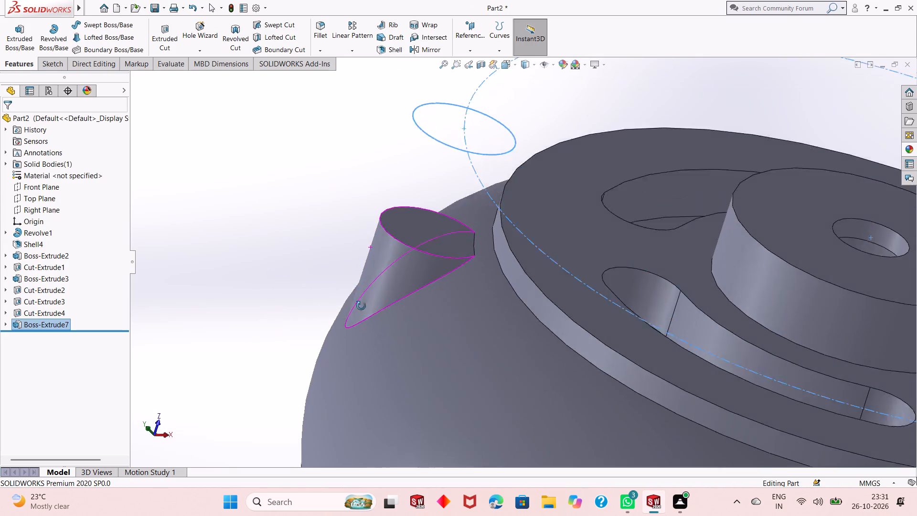
pyautogui.moveTo(361, 306); pyautogui.dragTo(361, 335, button='middle')
pyautogui.scroll(3, 364, 304)
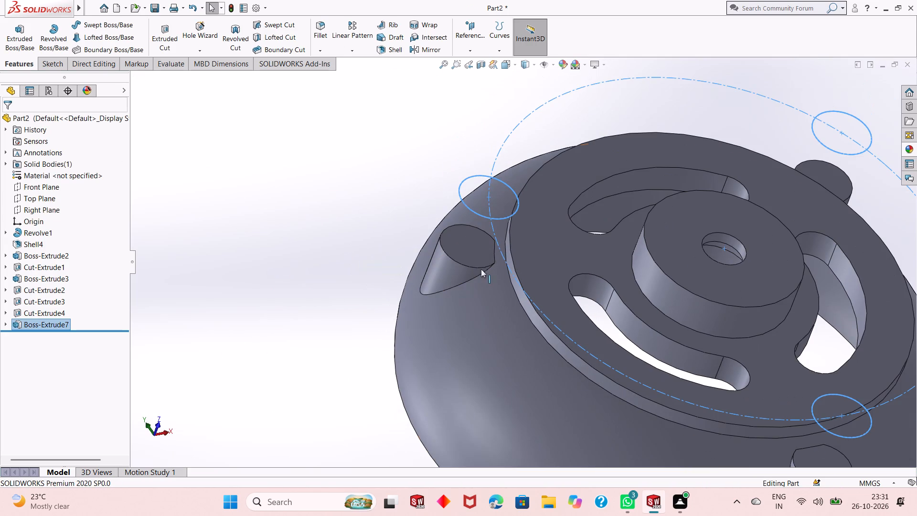
pyautogui.scroll(1, 500, 263)
pyautogui.scroll(1, 516, 210)
pyautogui.click(333, 173)
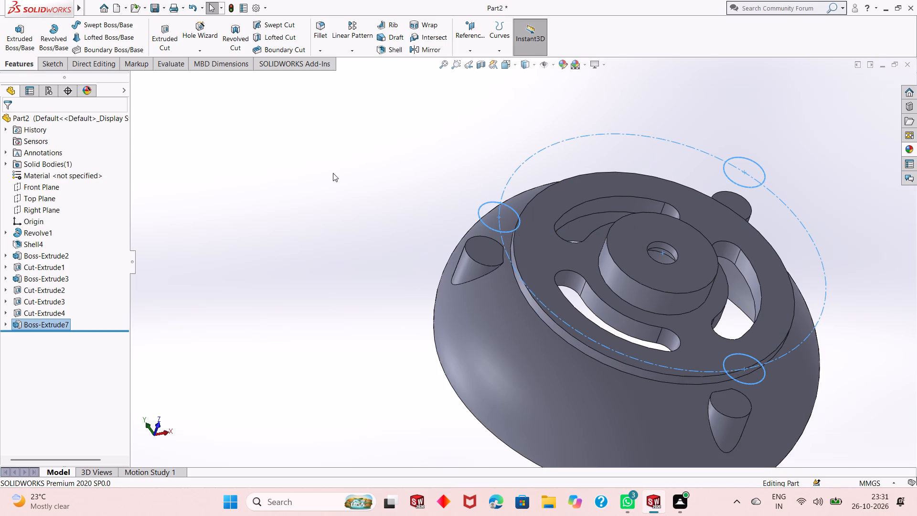
pyautogui.scroll(3, 463, 275)
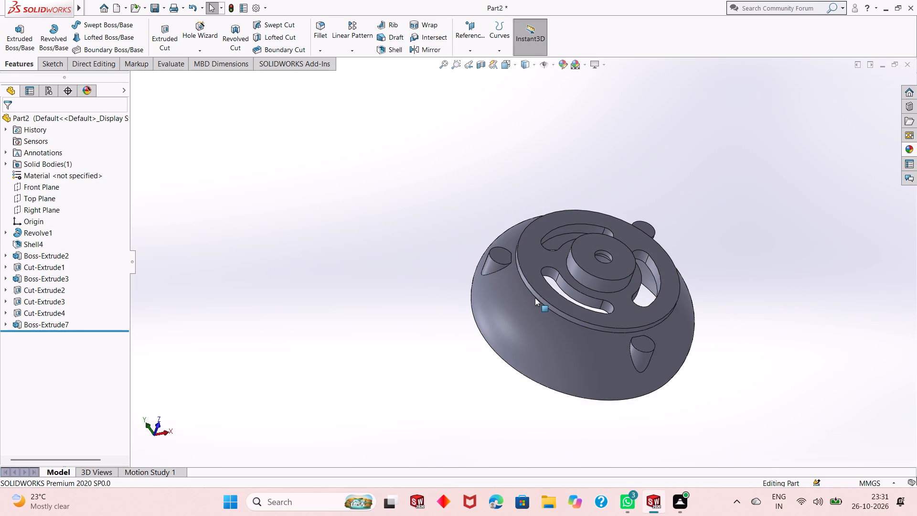
pyautogui.moveTo(657, 333); pyautogui.dragTo(663, 353, button='middle')
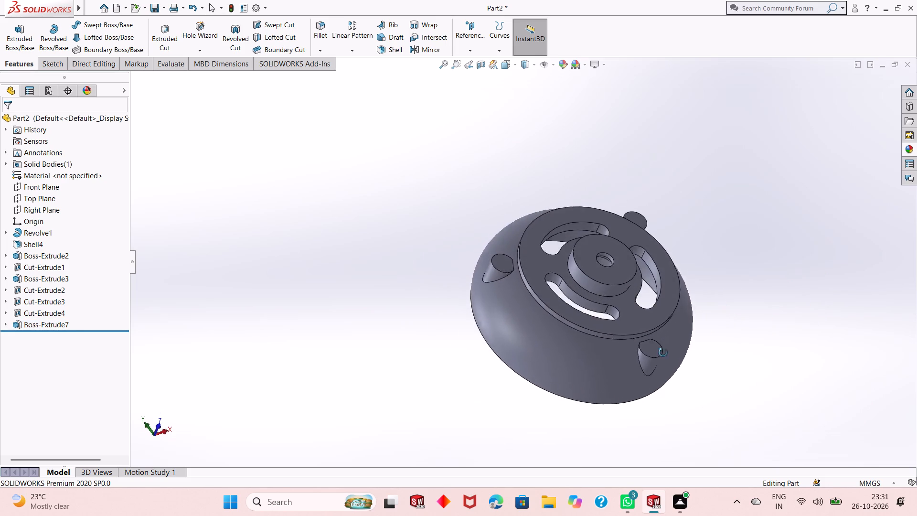
pyautogui.moveTo(663, 353); pyautogui.dragTo(662, 382, button='middle')
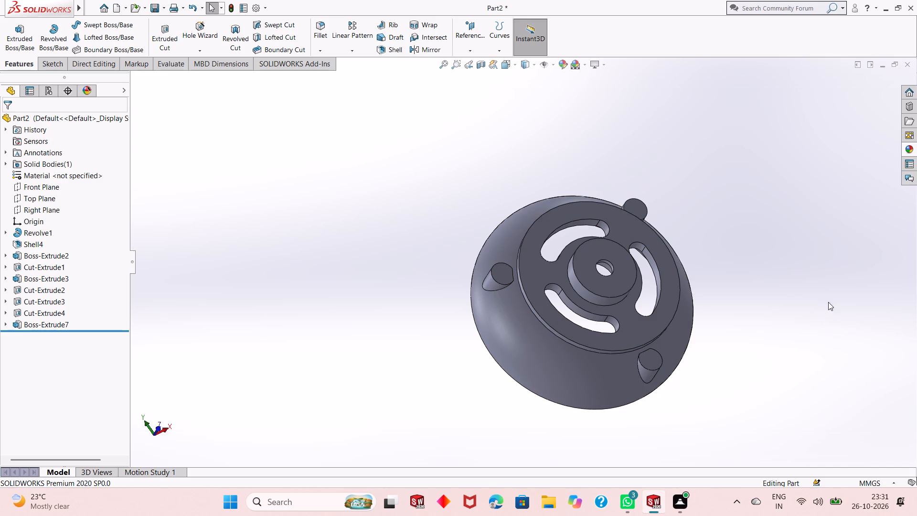
pyautogui.moveTo(558, 303); pyautogui.dragTo(612, 296, button='middle')
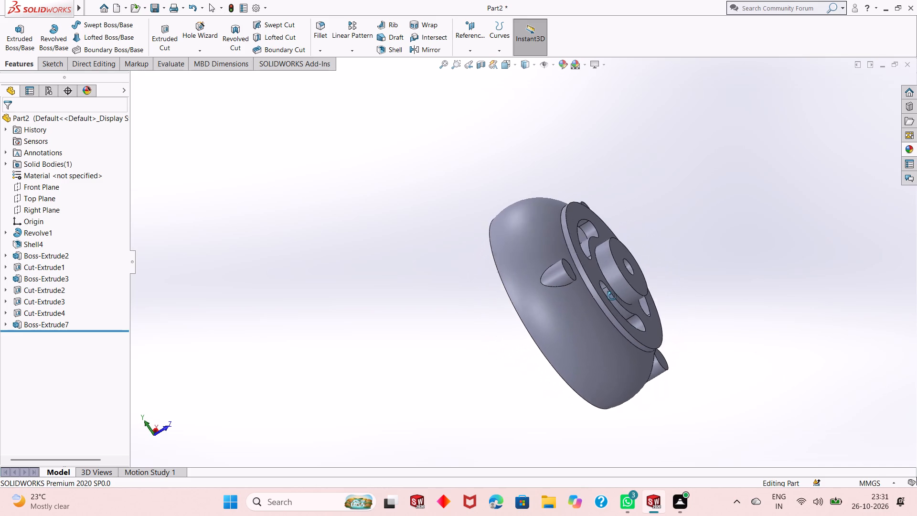
pyautogui.moveTo(612, 296); pyautogui.dragTo(633, 291, button='middle')
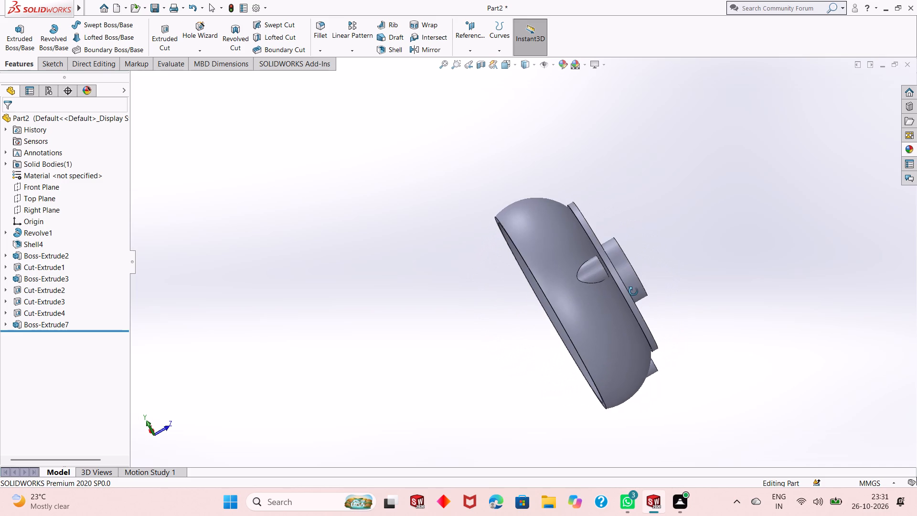
pyautogui.moveTo(633, 291); pyautogui.dragTo(608, 301, button='middle')
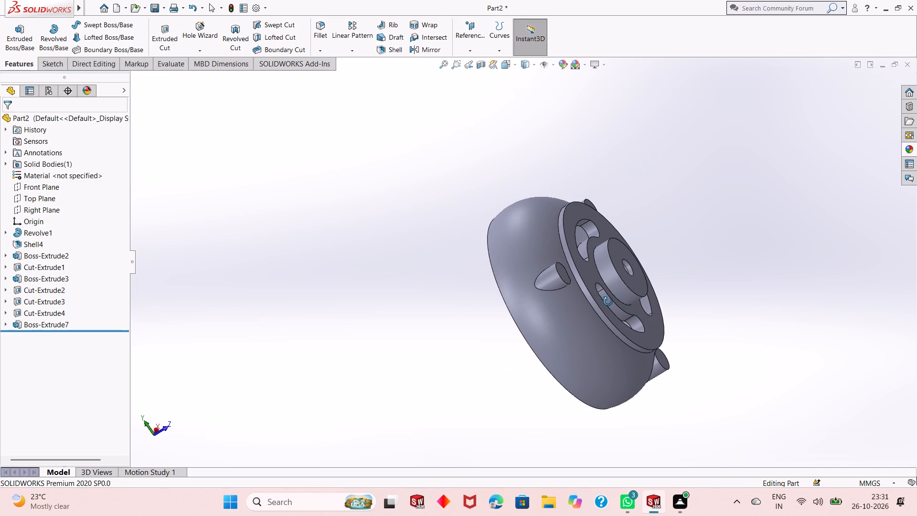
pyautogui.moveTo(608, 301); pyautogui.dragTo(648, 297, button='middle')
# Start a sketch on the annular rim face at the wheel's open back and view it face-on.
pyautogui.moveTo(626, 296); pyautogui.dragTo(708, 283, button='middle')
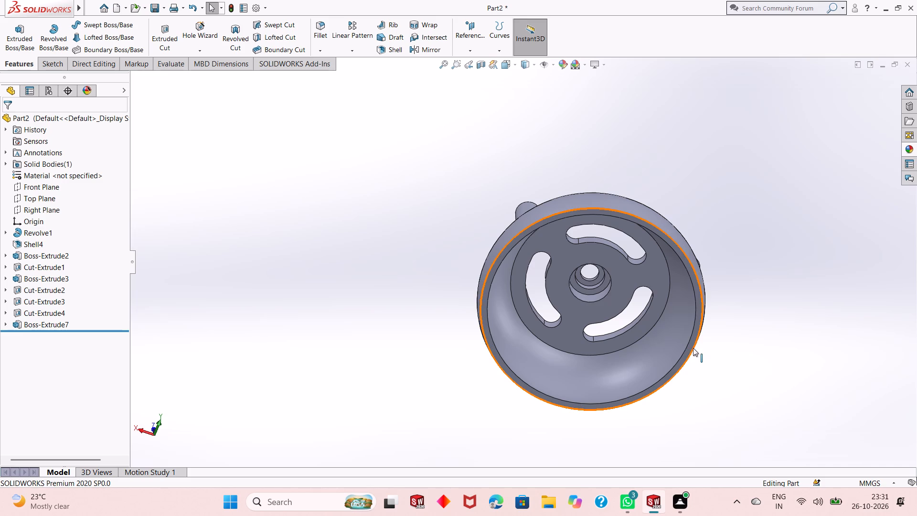
pyautogui.click(693, 340)
pyautogui.click(736, 314)
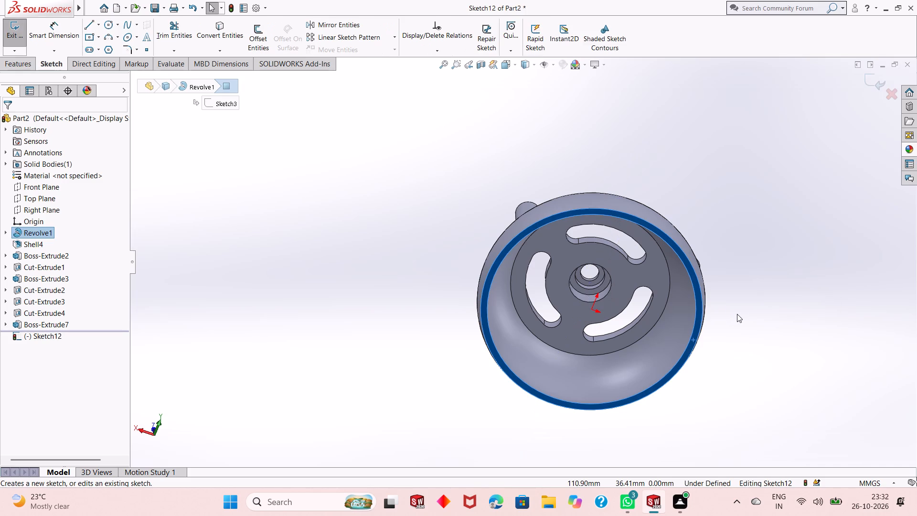
pyautogui.hotkey('ctrl', '8')
pyautogui.click(710, 310)
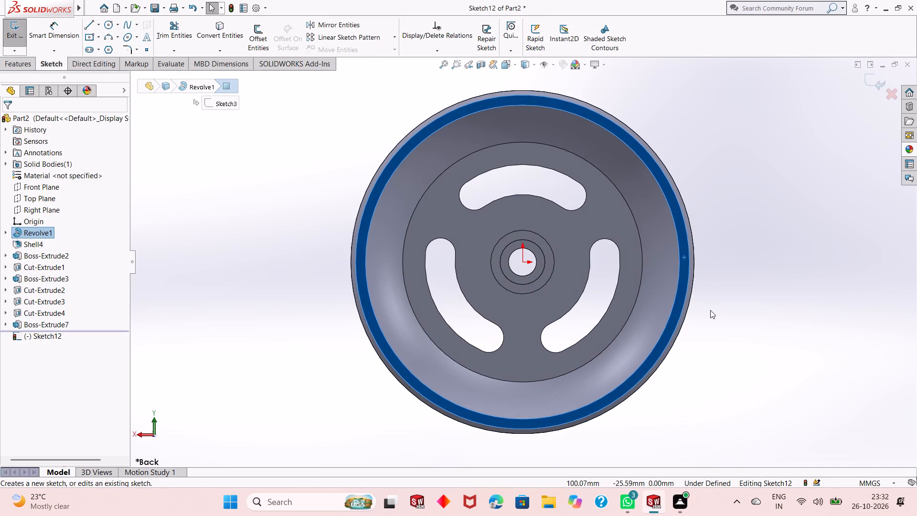
pyautogui.scroll(1, 508, 295)
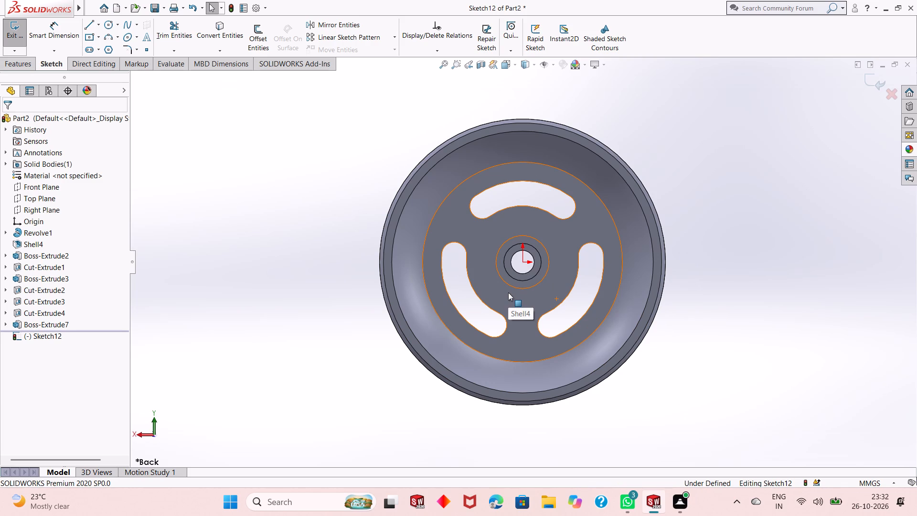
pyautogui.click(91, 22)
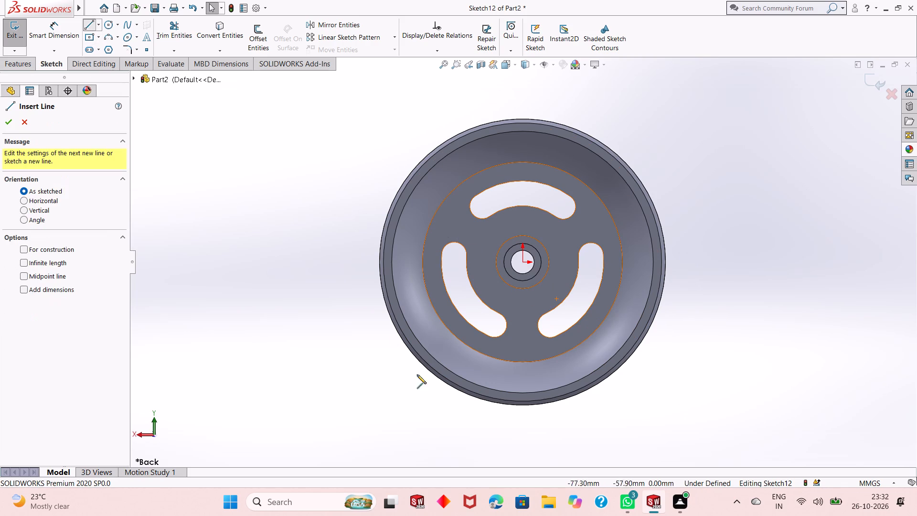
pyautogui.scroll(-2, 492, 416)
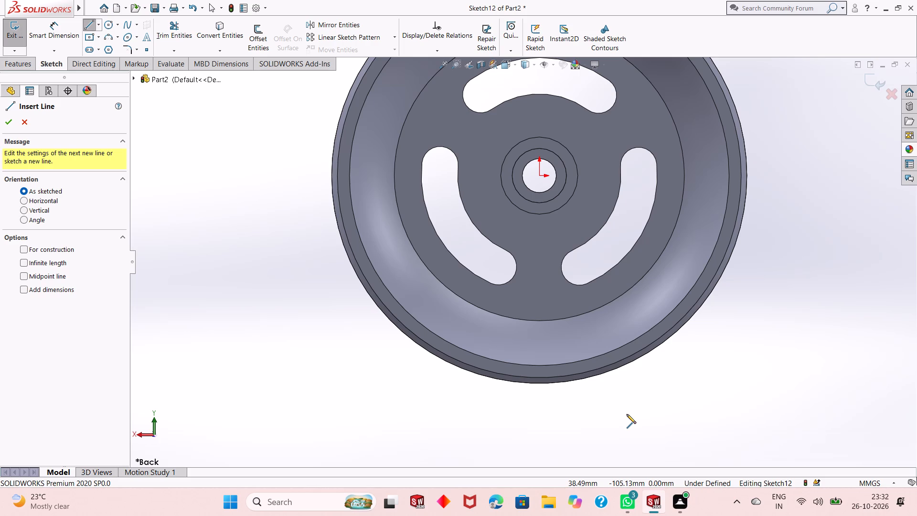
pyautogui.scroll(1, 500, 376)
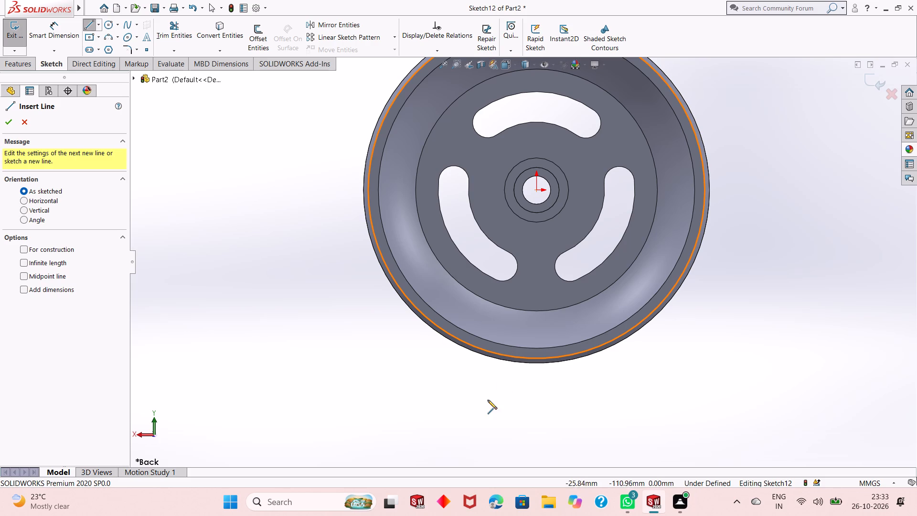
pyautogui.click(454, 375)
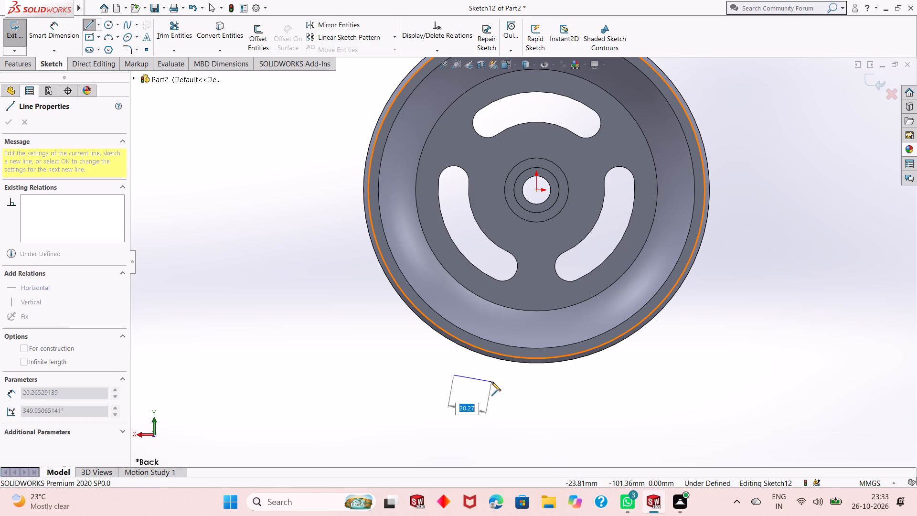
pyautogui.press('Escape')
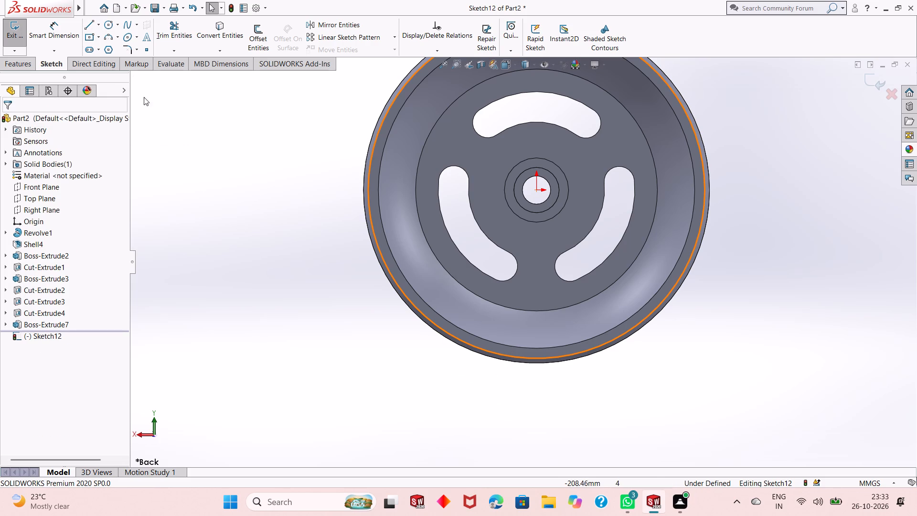
# Sketch two separate corner rectangles side by side just below the wheel rim, each about 40 mm wide and 11 mm high.
pyautogui.click(97, 36)
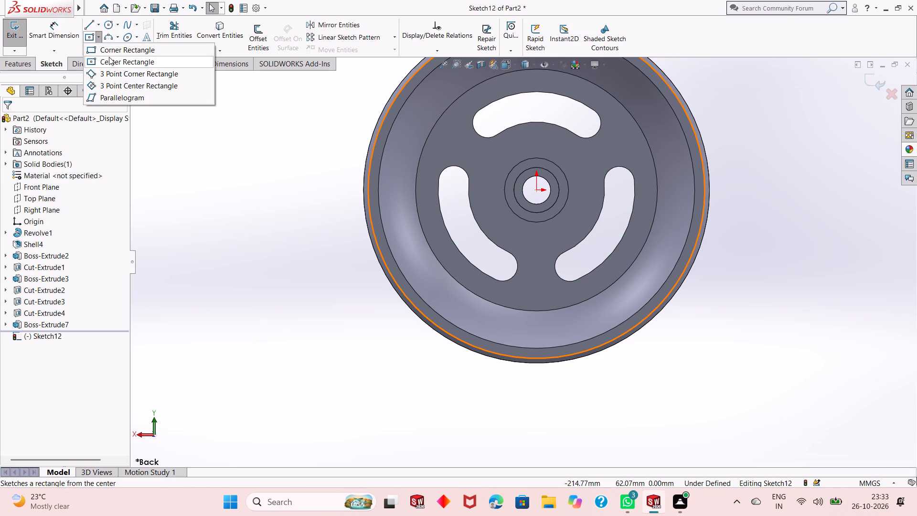
pyautogui.click(116, 51)
pyautogui.click(409, 368)
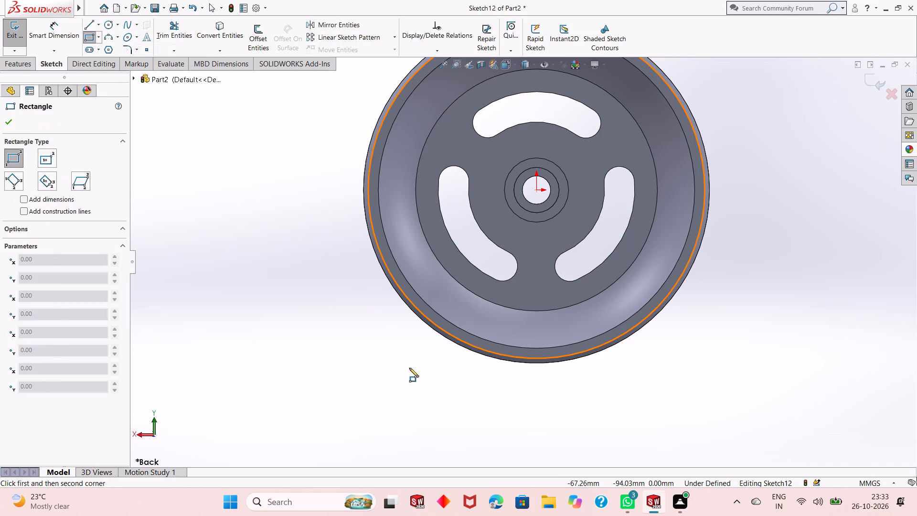
pyautogui.click(483, 388)
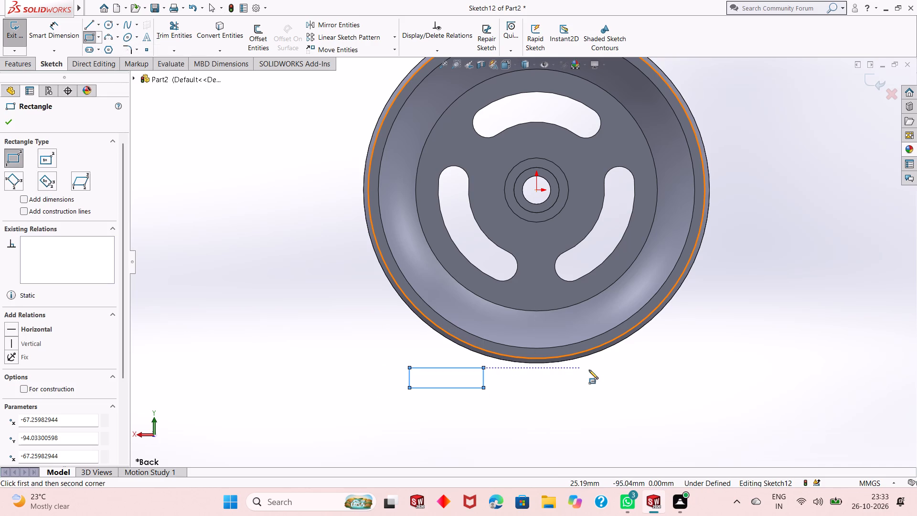
pyautogui.click(593, 367)
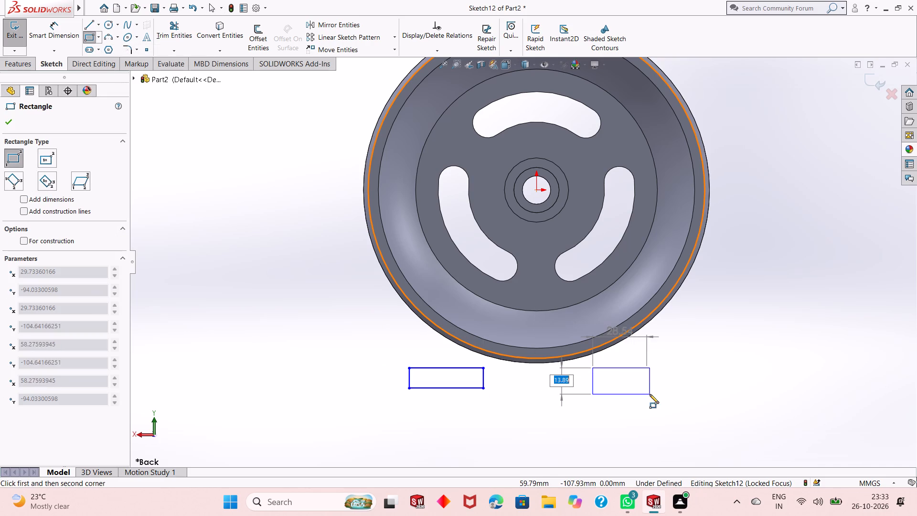
pyautogui.click(669, 388)
pyautogui.rightClick(723, 285)
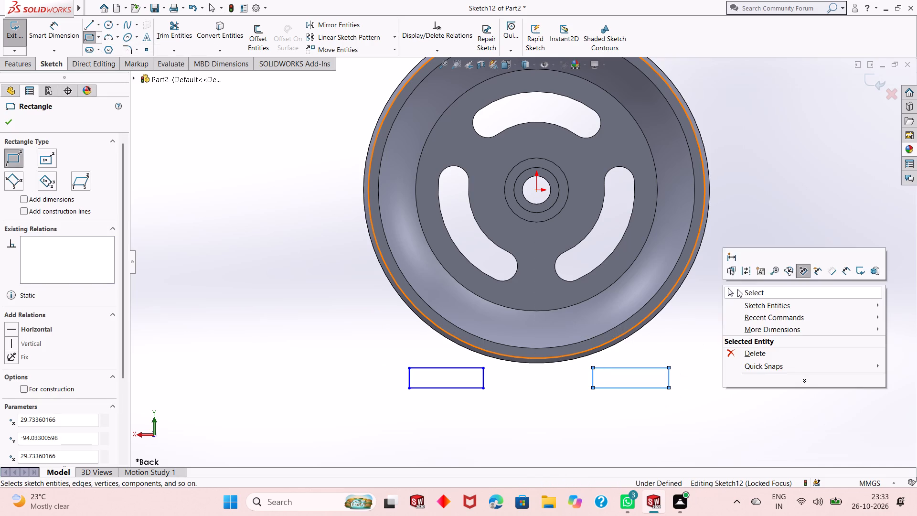
pyautogui.click(742, 293)
# Dimension the bottom edges of both rectangles and set each width to 44 mm.
pyautogui.click(52, 32)
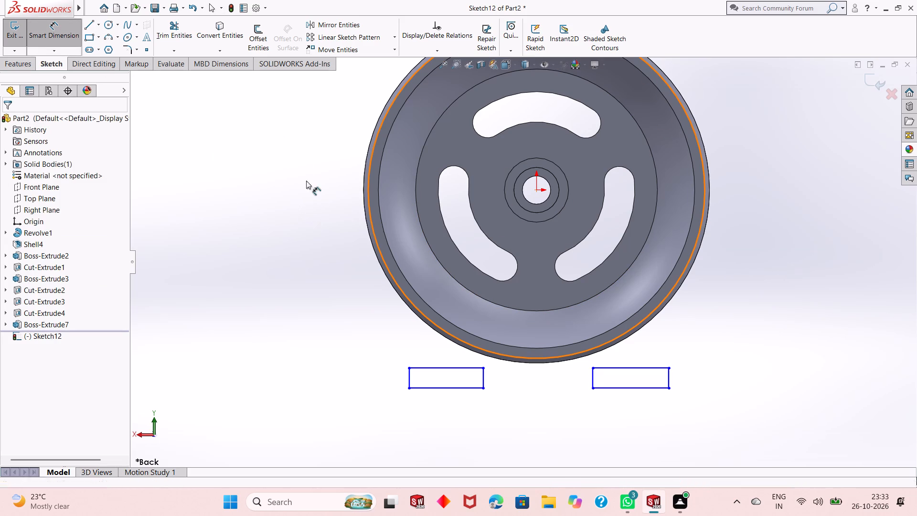
pyautogui.click(459, 390)
pyautogui.click(457, 419)
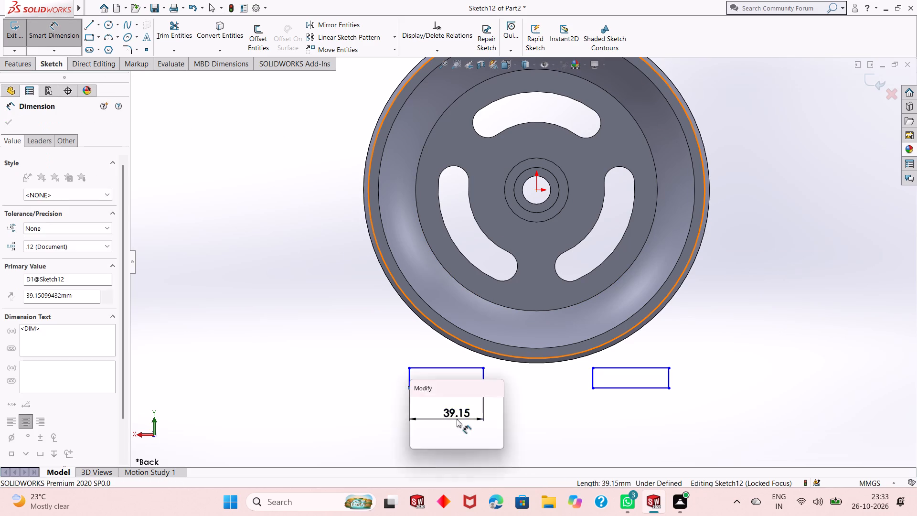
pyautogui.write('44')
pyautogui.press('Return')
pyautogui.click(661, 384)
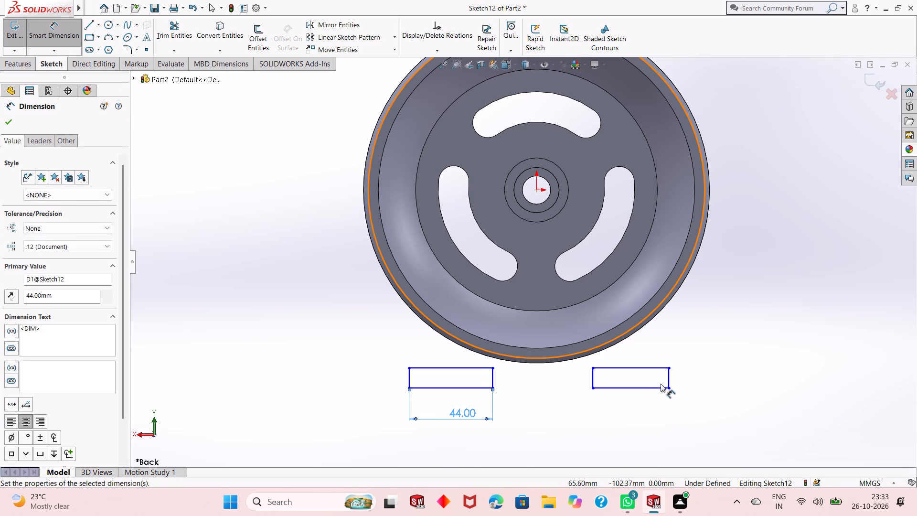
pyautogui.click(662, 388)
pyautogui.click(666, 428)
pyautogui.write('44')
pyautogui.press('Return')
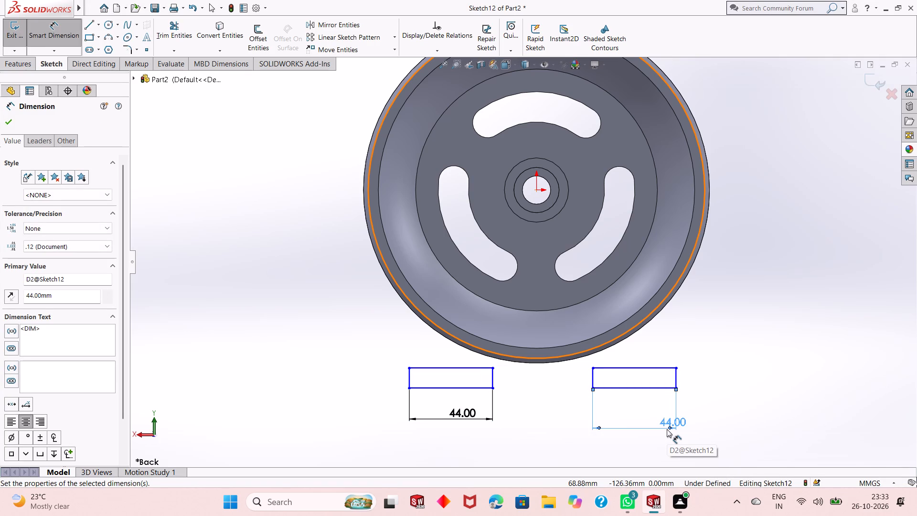
# Dimension the outer vertical edges of both rectangles and set each height to 10 mm.
pyautogui.click(676, 376)
pyautogui.click(729, 372)
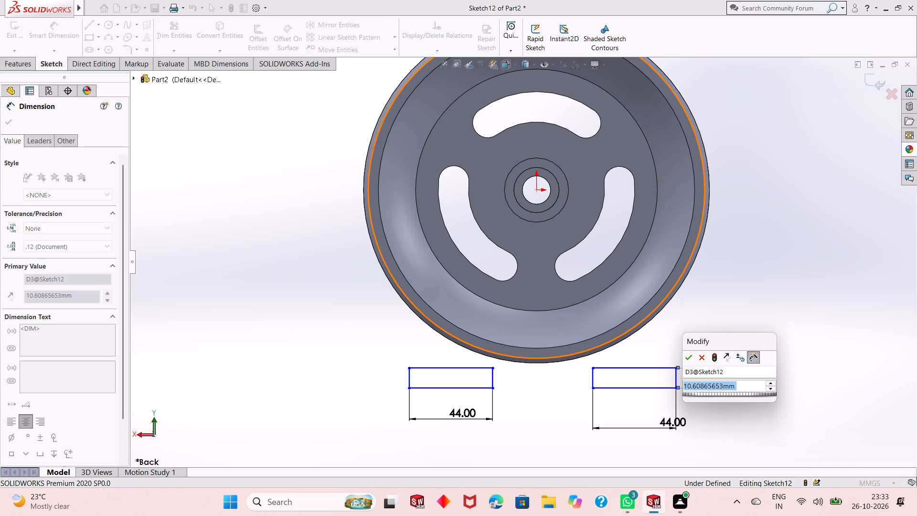
pyautogui.write('10')
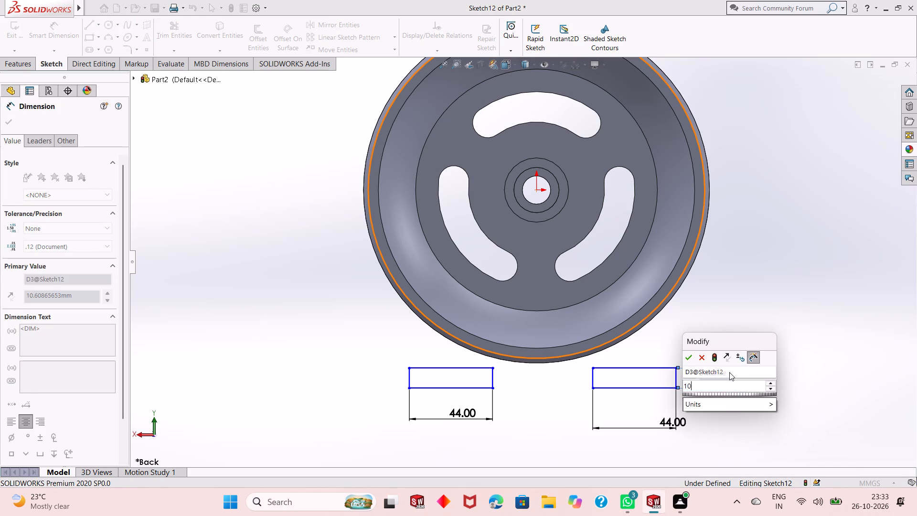
pyautogui.press('Return')
pyautogui.click(409, 379)
pyautogui.click(345, 385)
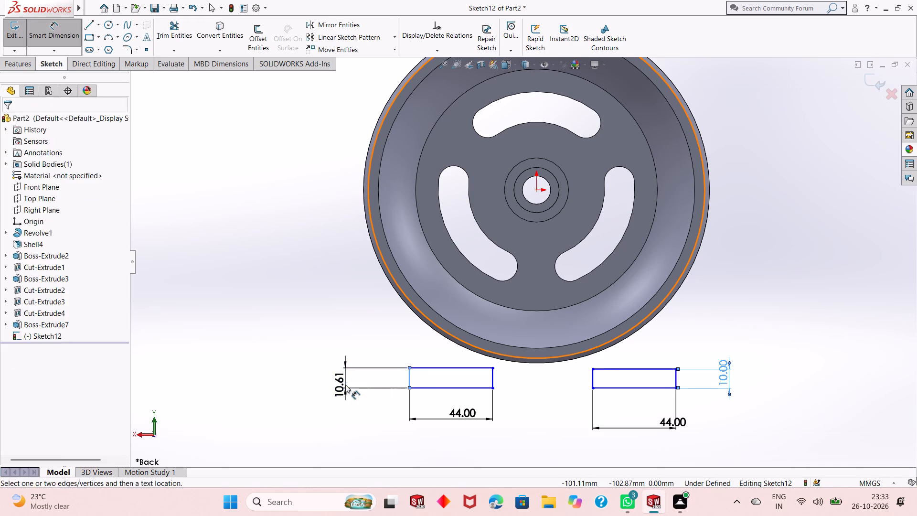
pyautogui.write('10')
pyautogui.press('Return')
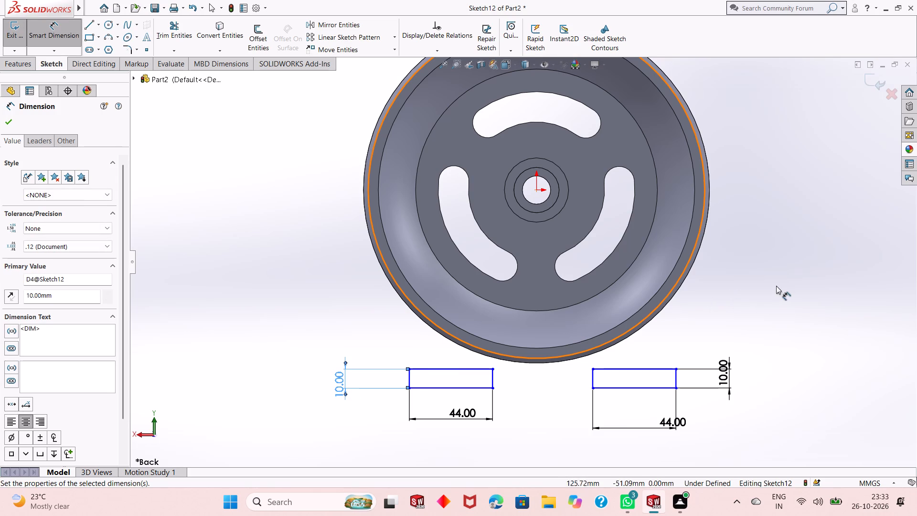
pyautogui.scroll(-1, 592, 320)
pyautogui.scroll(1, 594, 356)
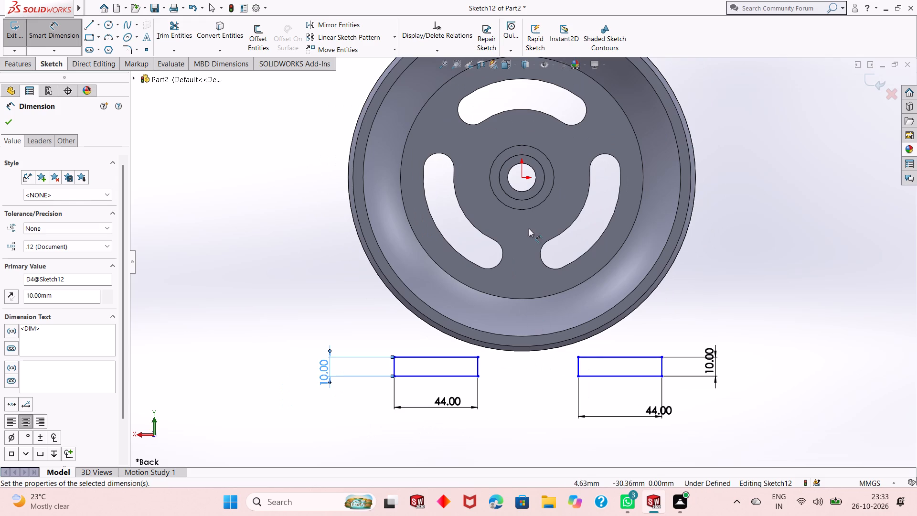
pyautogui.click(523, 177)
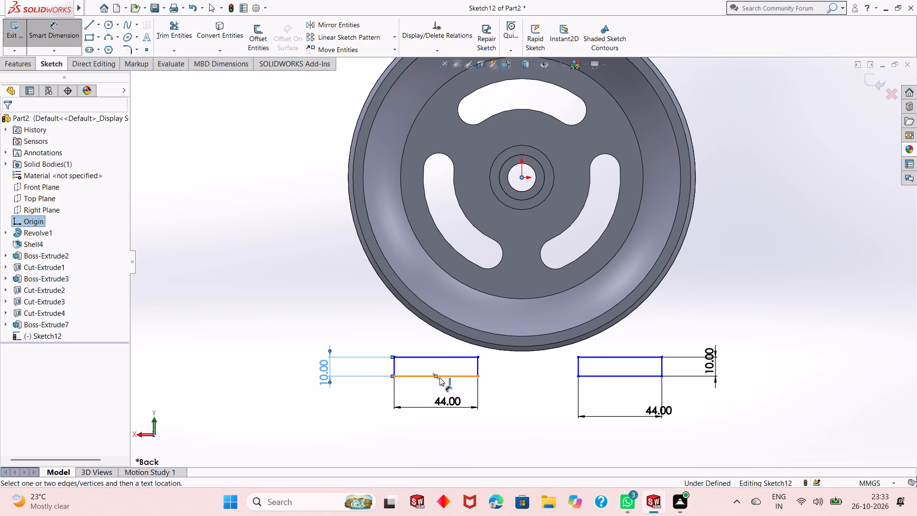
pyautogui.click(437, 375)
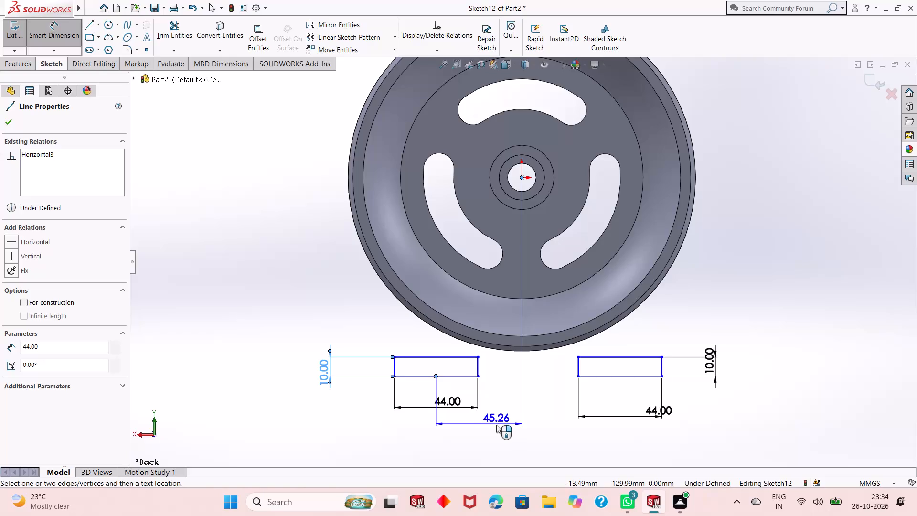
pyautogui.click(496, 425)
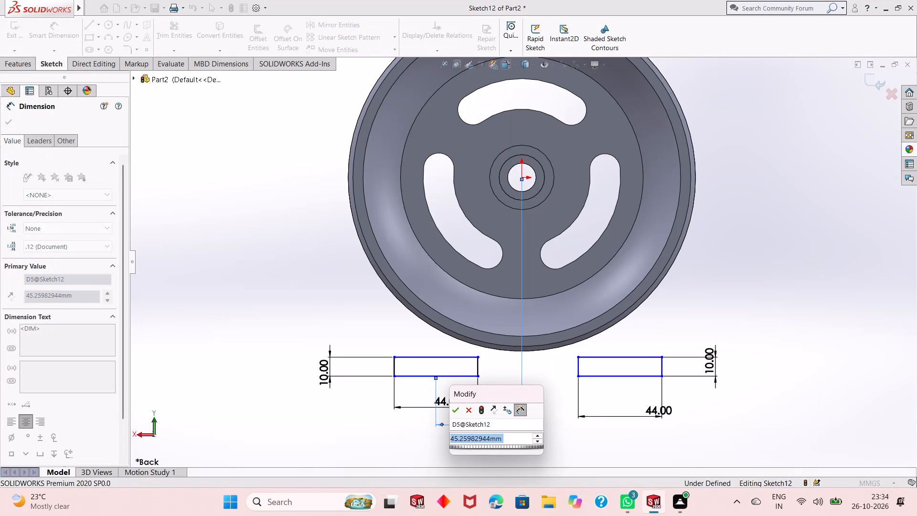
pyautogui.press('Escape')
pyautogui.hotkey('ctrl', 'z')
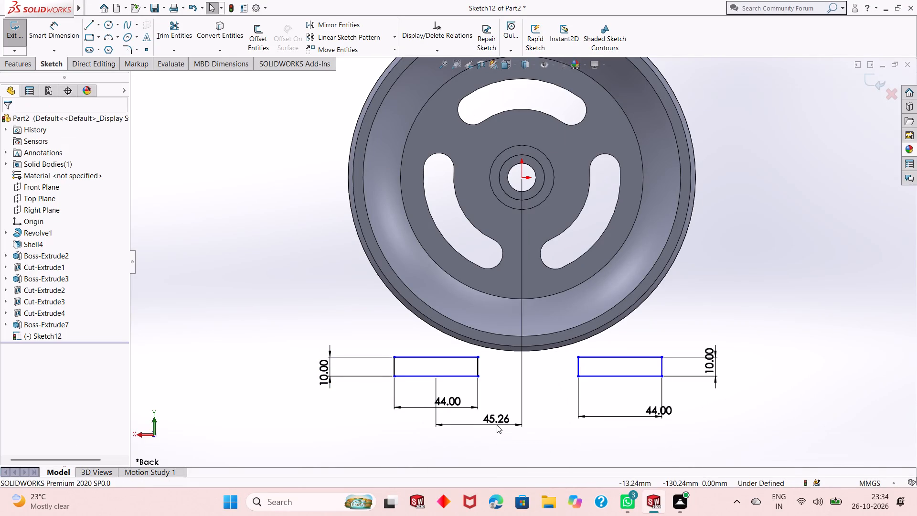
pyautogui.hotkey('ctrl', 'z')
# Dimension the horizontal distance from the origin to the left rectangle's outer vertical edge and set it to 156/2 (78 mm).
pyautogui.click(35, 38)
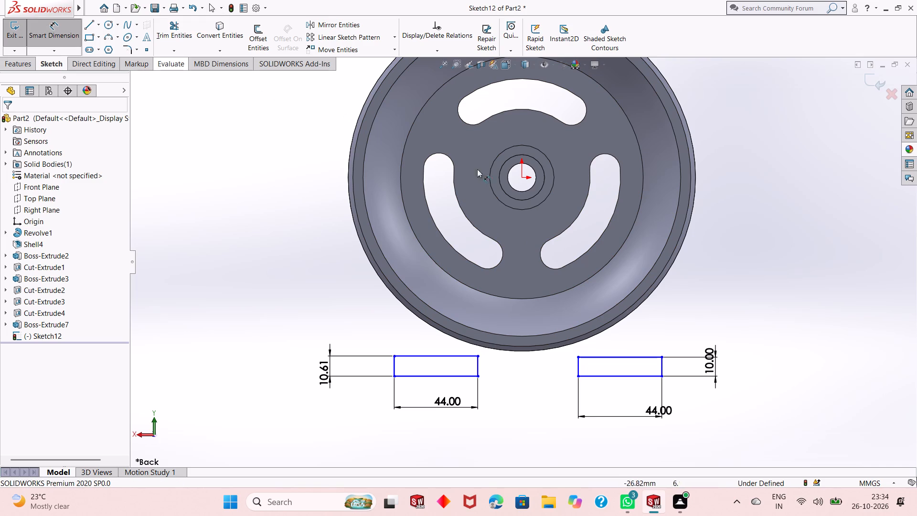
pyautogui.click(520, 179)
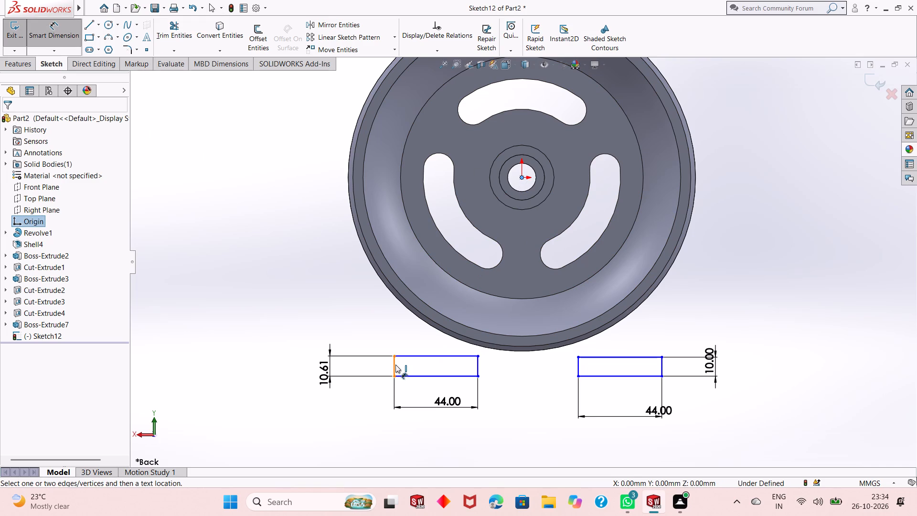
pyautogui.click(395, 364)
pyautogui.click(471, 438)
pyautogui.write('156/2')
pyautogui.press('Return')
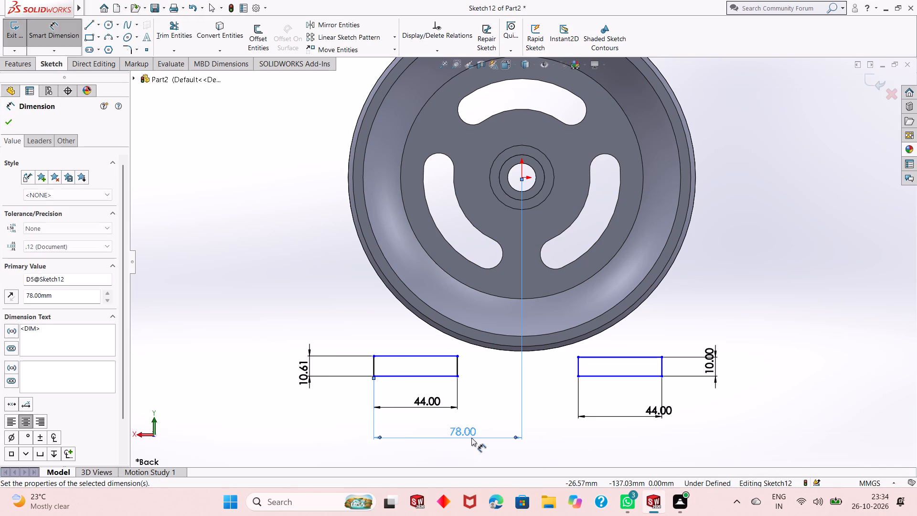
pyautogui.rightClick(200, 237)
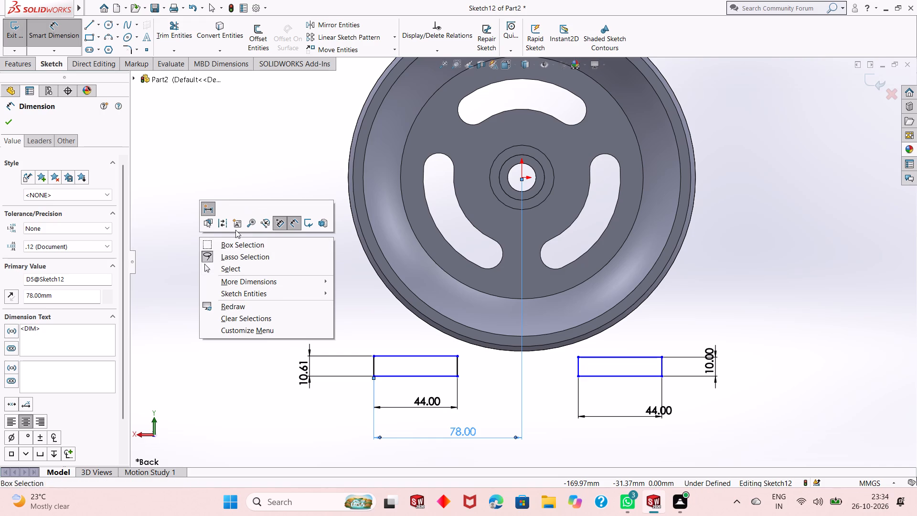
pyautogui.click(244, 192)
# Dimension the horizontal distance from the origin to the right rectangle's outer vertical edge and set it to 78 mm.
pyautogui.click(521, 178)
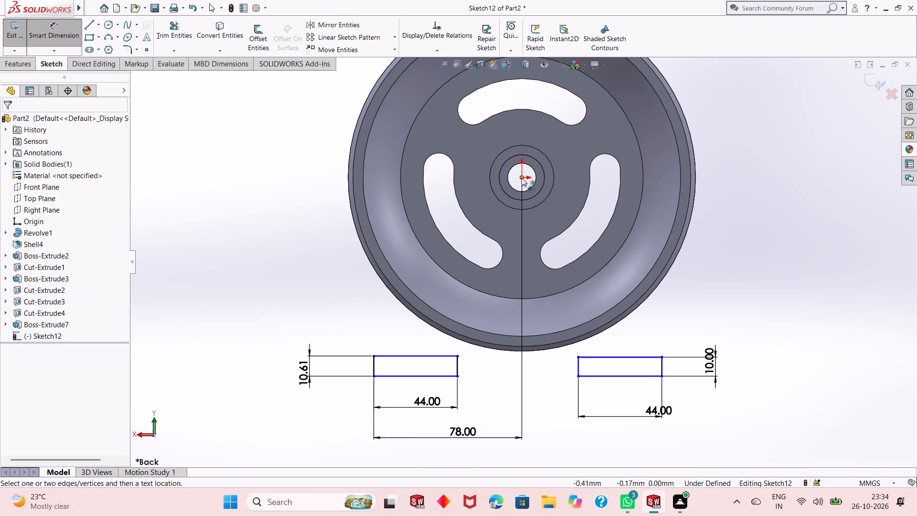
pyautogui.click(665, 364)
pyautogui.click(659, 368)
pyautogui.click(633, 469)
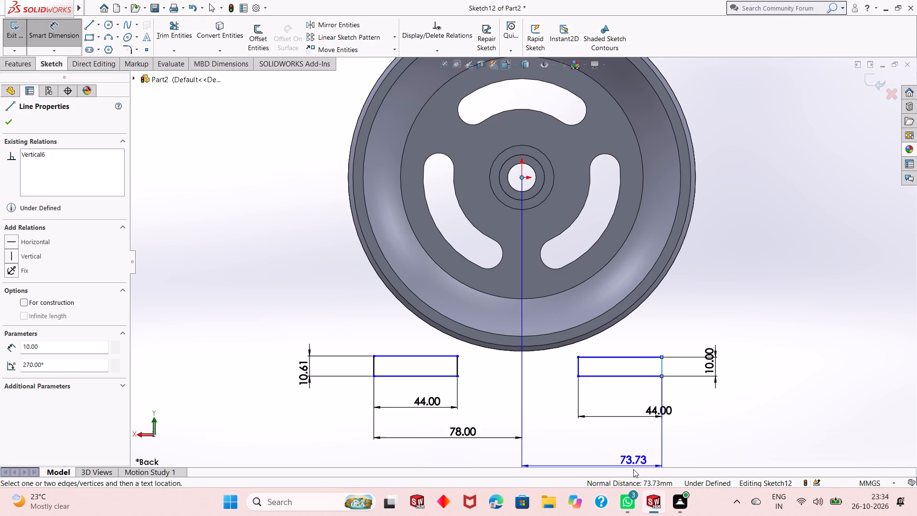
pyautogui.click(630, 452)
pyautogui.write('78')
pyautogui.press('Return')
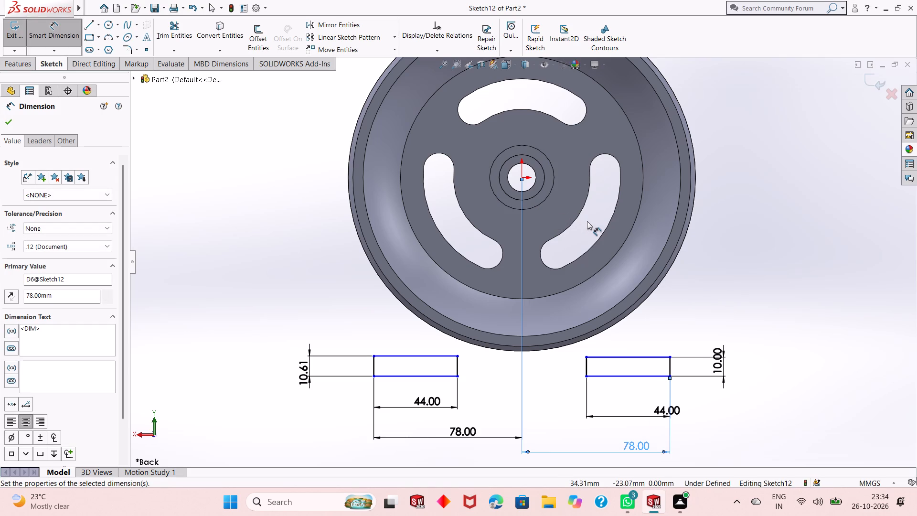
# Dimension the vertical distance from the origin to the left rectangle's bottom edge and set it to 100 mm.
pyautogui.click(521, 175)
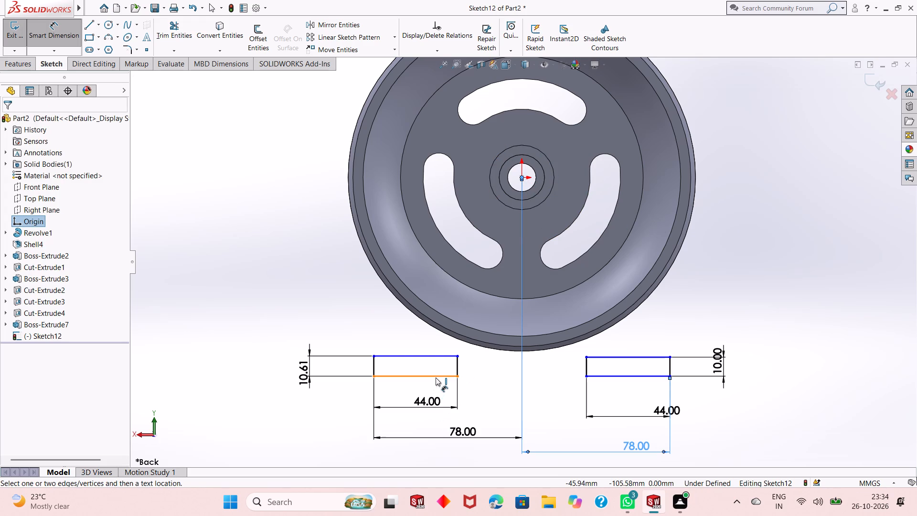
pyautogui.click(436, 377)
pyautogui.click(170, 331)
pyautogui.write('100')
pyautogui.press('Return')
pyautogui.rightClick(182, 326)
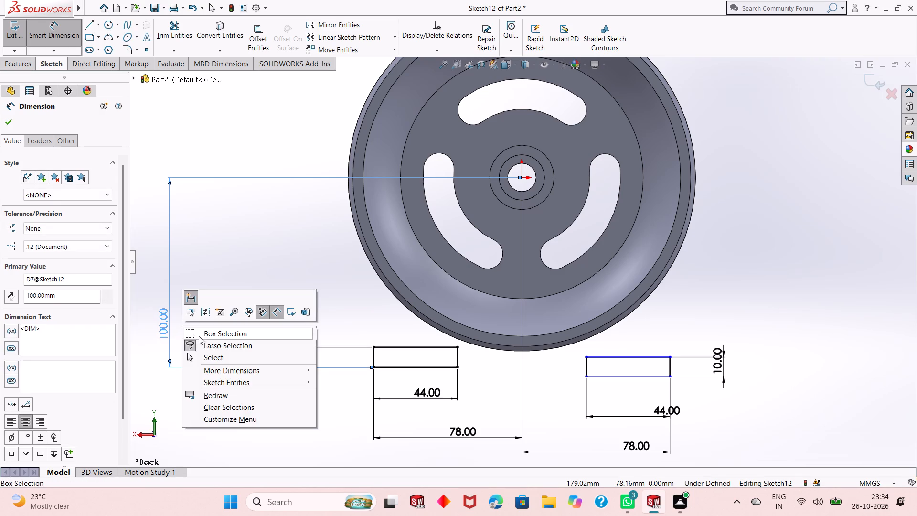
pyautogui.click(207, 358)
# Add a Horizontal relation between the facing top corners of the two rectangles.
pyautogui.click(458, 348)
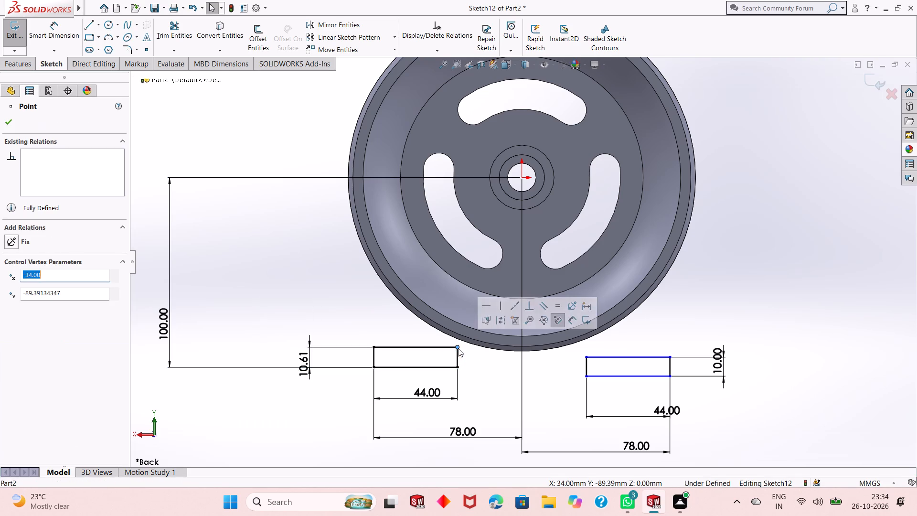
pyautogui.keyDown('ctrl'); pyautogui.click(586, 360); pyautogui.keyUp('ctrl')
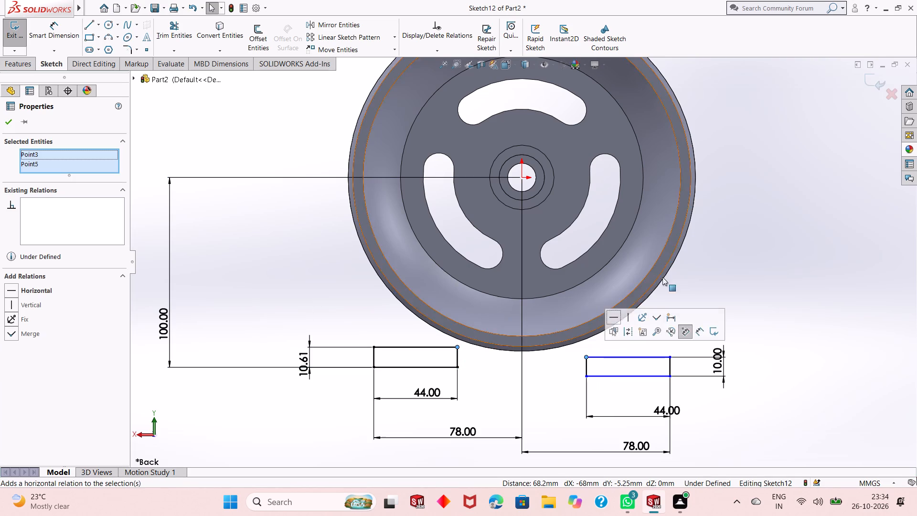
pyautogui.click(614, 314)
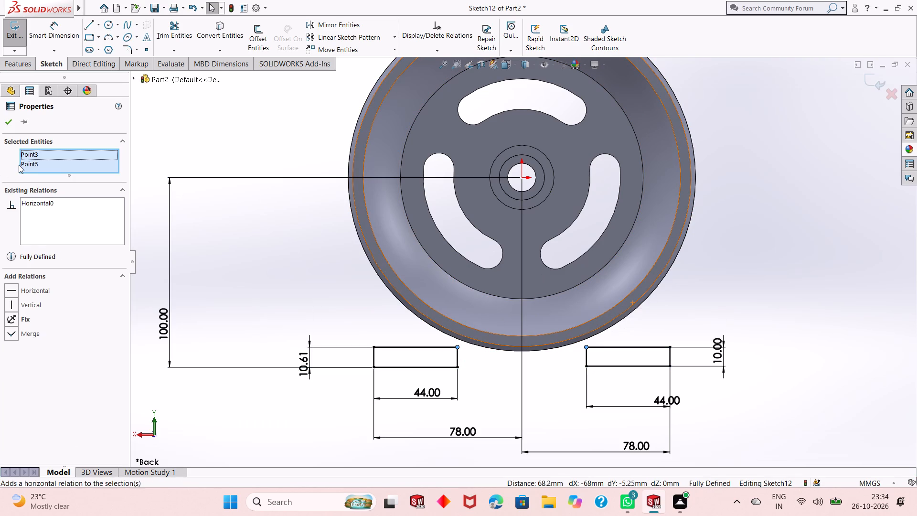
pyautogui.click(12, 120)
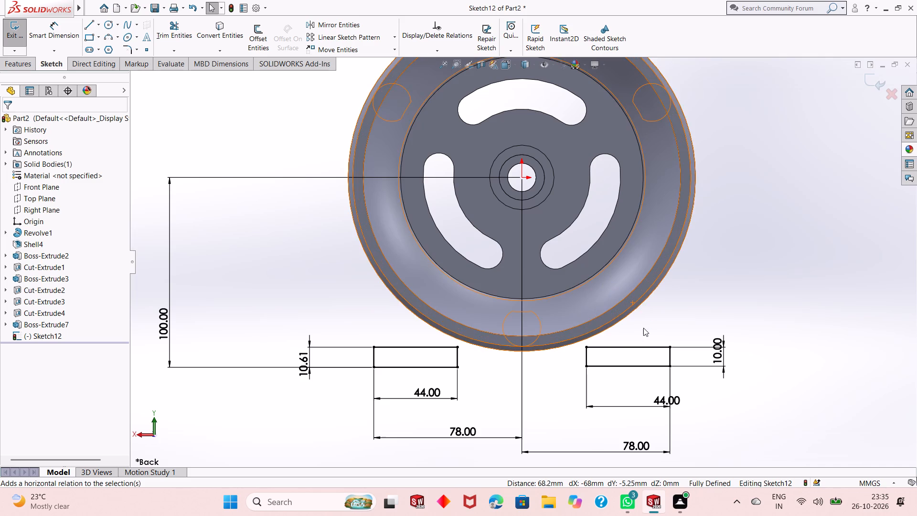
# Sketch an upright with three lines from the right rectangle's inner top corner, about 20.5 mm high and 8 mm wide, ending on its top edge.
pyautogui.click(90, 27)
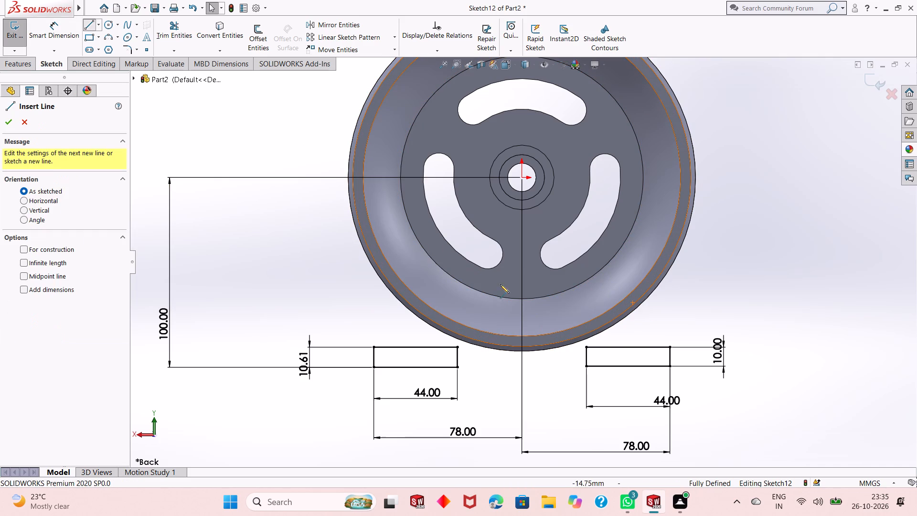
pyautogui.click(586, 346)
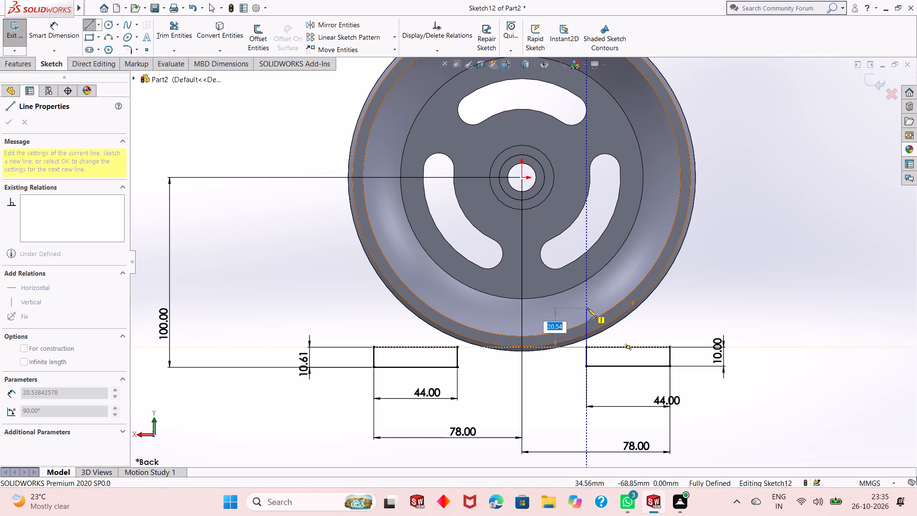
pyautogui.click(588, 309)
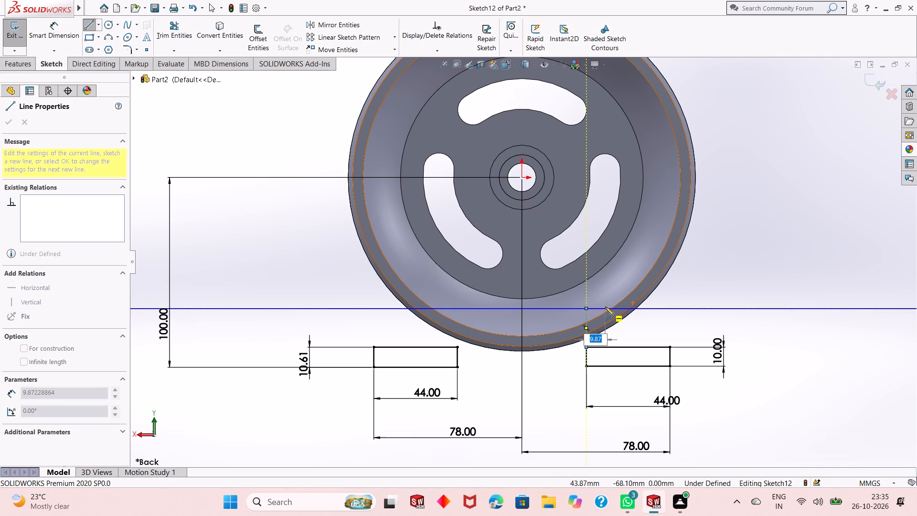
pyautogui.press('8')
pyautogui.press('Return')
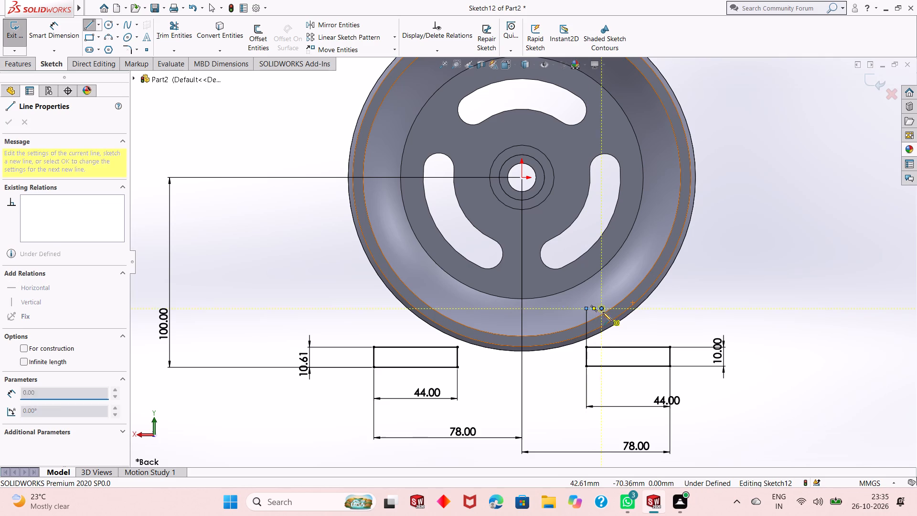
pyautogui.click(600, 346)
pyautogui.rightClick(652, 322)
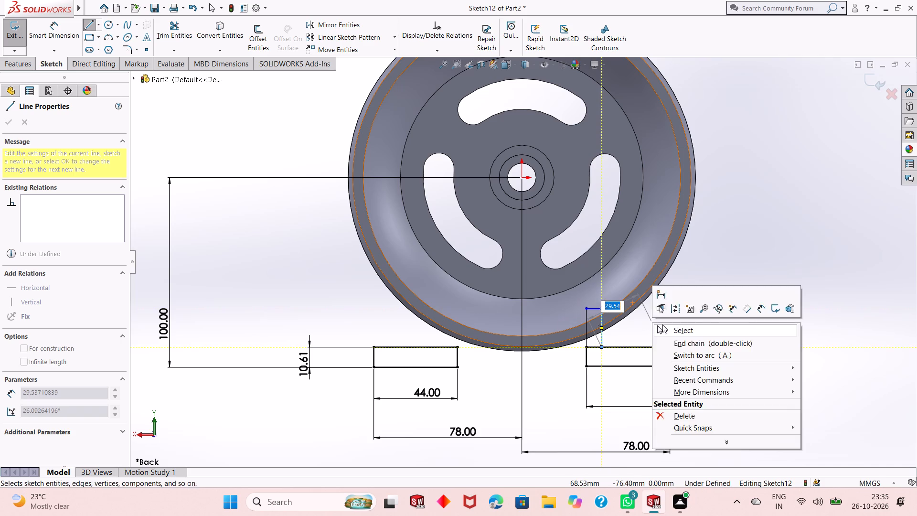
pyautogui.click(662, 325)
# Trim the right rectangle's top edge beneath the upright to form one L-shaped outline.
pyautogui.click(162, 31)
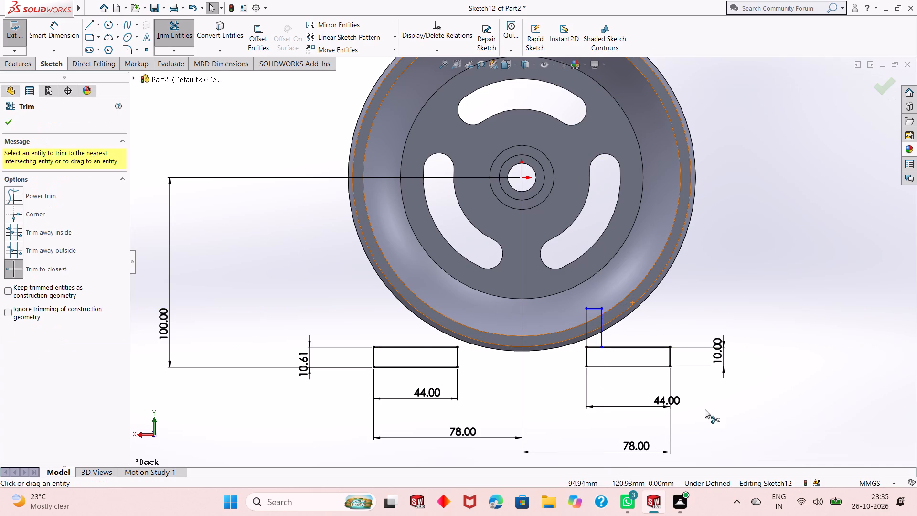
pyautogui.click(591, 346)
pyautogui.rightClick(686, 320)
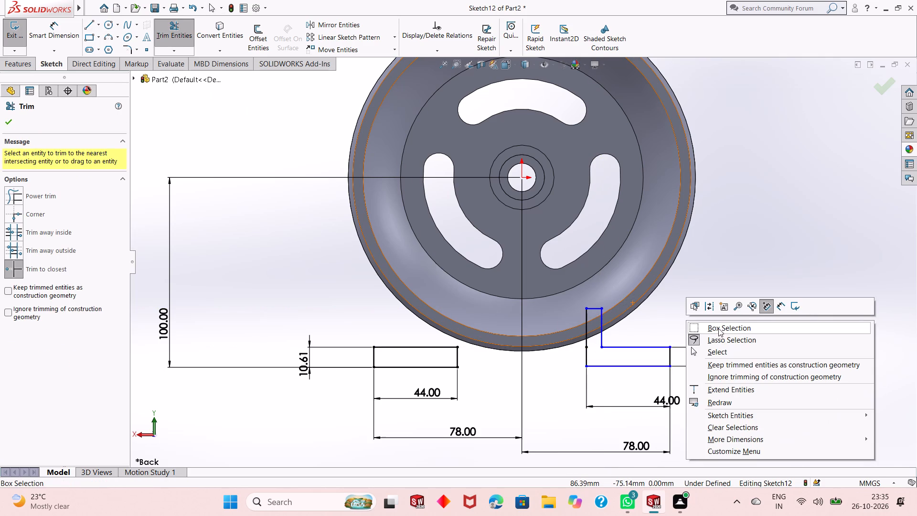
pyautogui.click(723, 353)
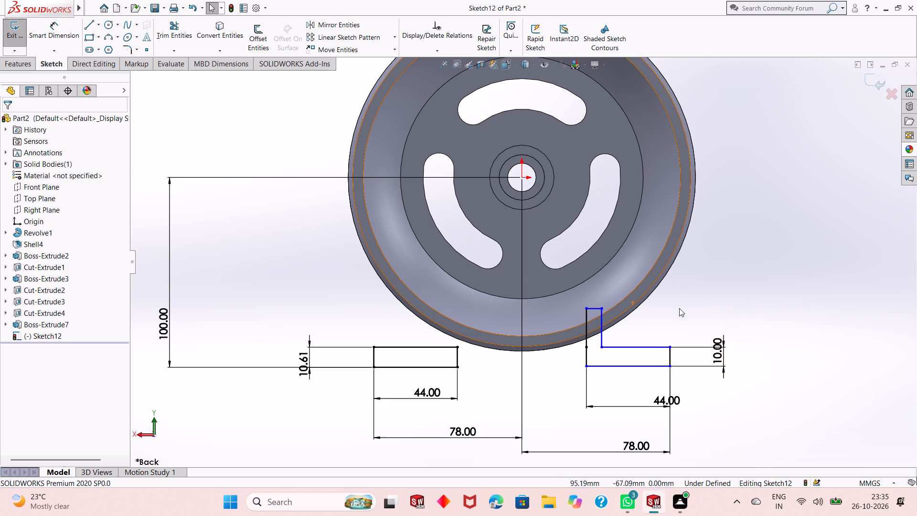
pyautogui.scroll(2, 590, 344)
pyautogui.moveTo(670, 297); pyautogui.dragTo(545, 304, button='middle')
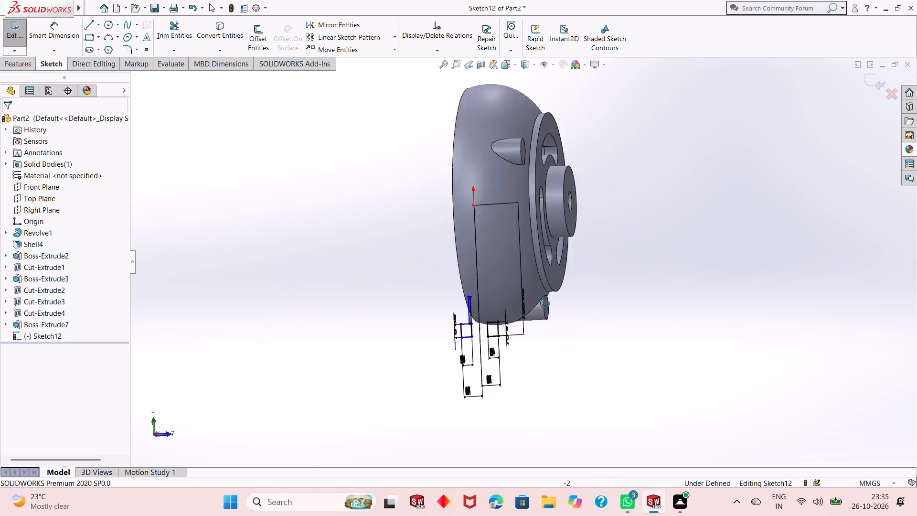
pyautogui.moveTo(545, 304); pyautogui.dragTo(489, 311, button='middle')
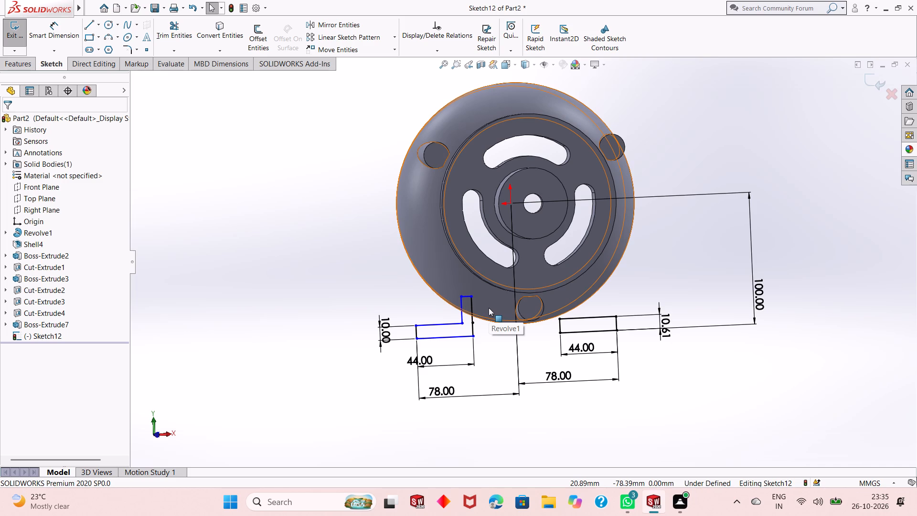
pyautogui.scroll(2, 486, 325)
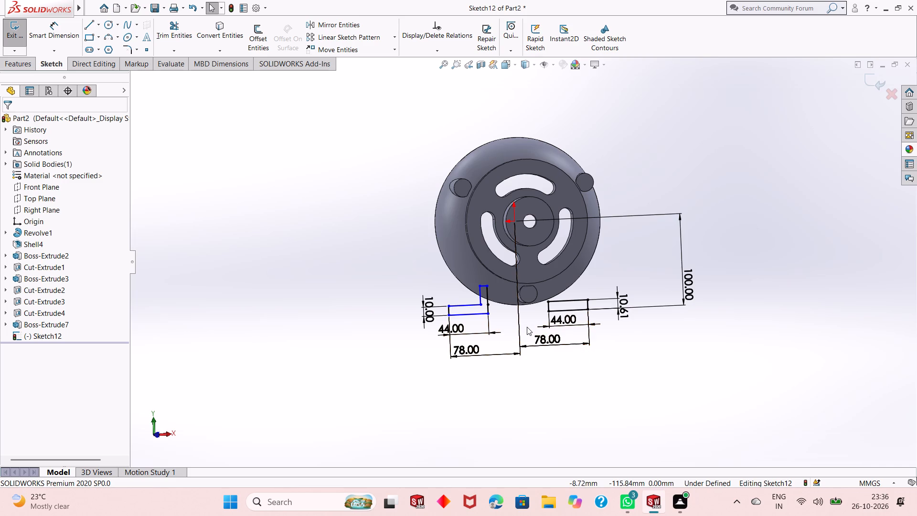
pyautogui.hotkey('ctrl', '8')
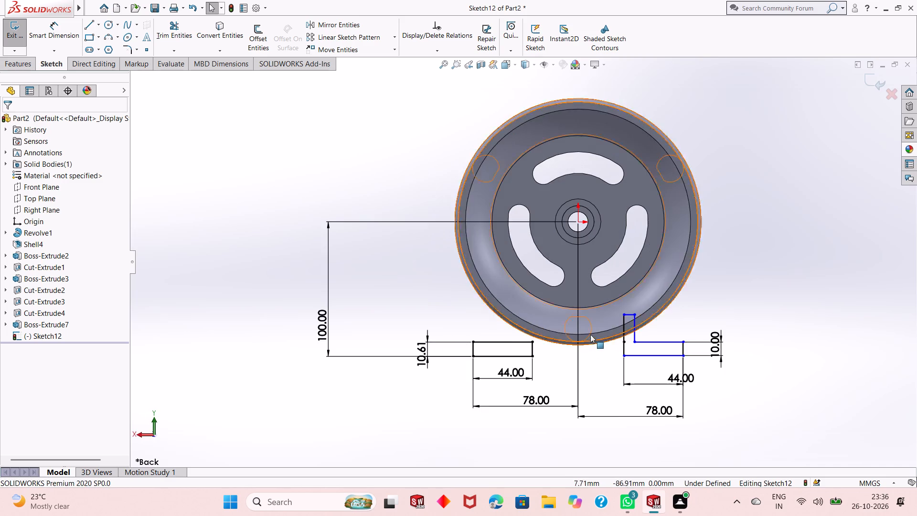
# Sketch a vertical line about 20.3 mm high, rising from the left rectangle's inner top corner.
pyautogui.scroll(-2, 597, 328)
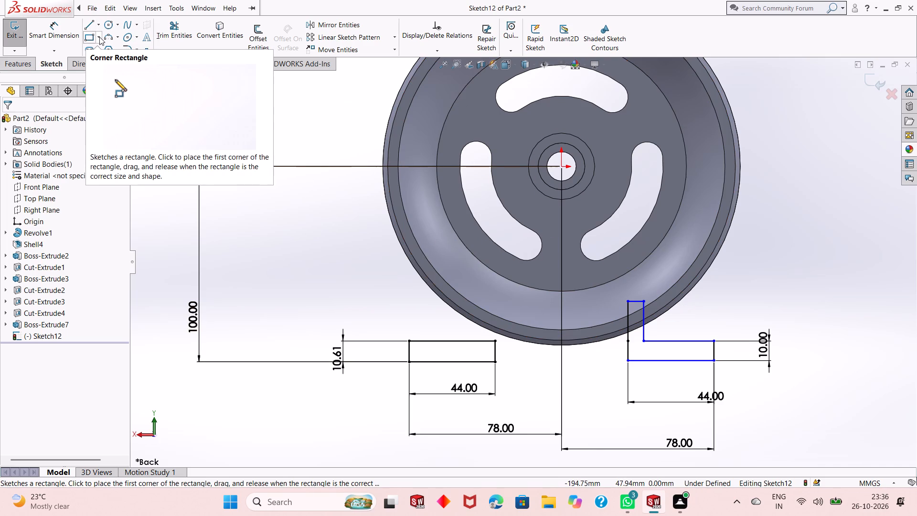
pyautogui.click(91, 22)
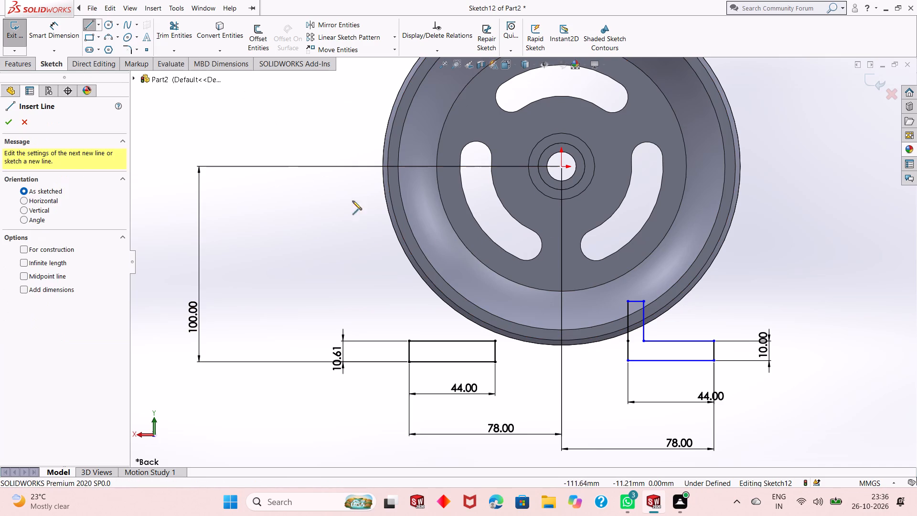
pyautogui.click(492, 342)
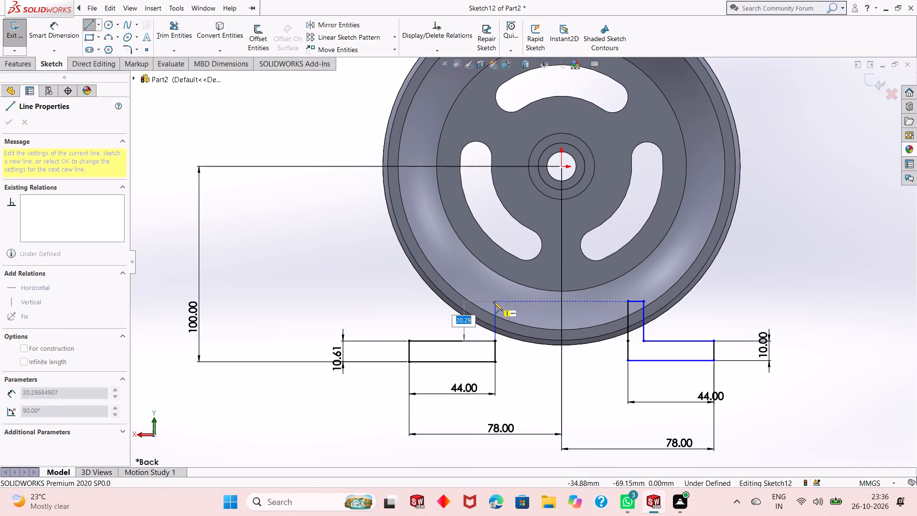
pyautogui.click(493, 301)
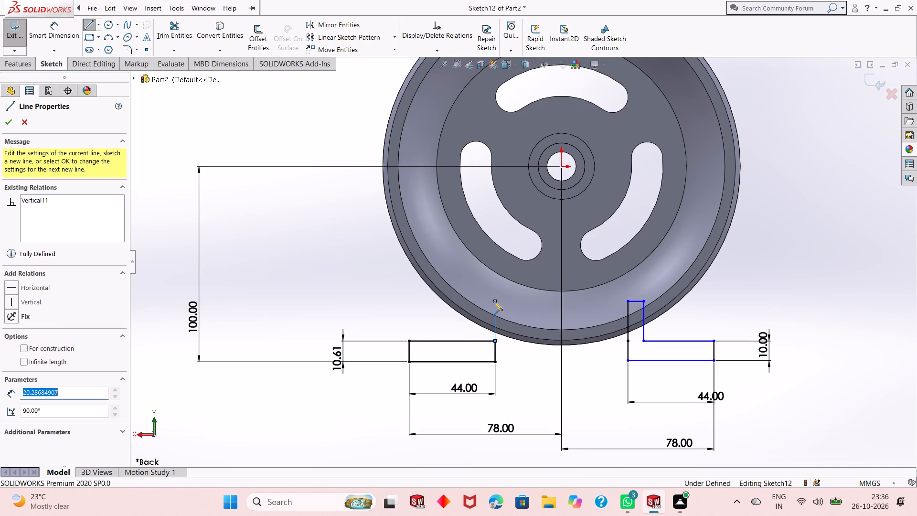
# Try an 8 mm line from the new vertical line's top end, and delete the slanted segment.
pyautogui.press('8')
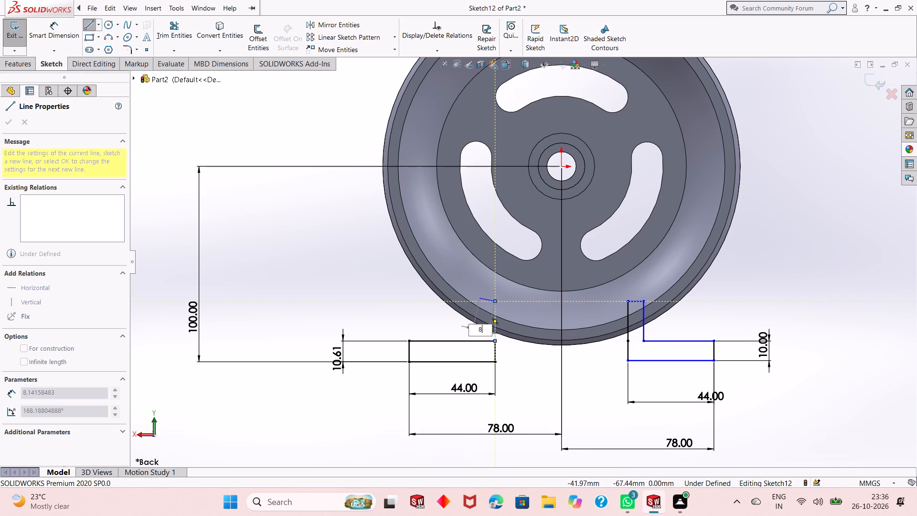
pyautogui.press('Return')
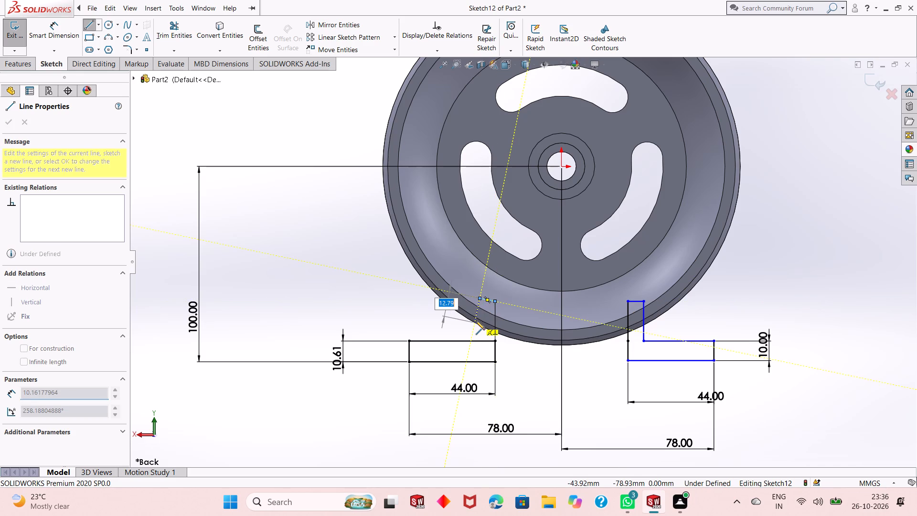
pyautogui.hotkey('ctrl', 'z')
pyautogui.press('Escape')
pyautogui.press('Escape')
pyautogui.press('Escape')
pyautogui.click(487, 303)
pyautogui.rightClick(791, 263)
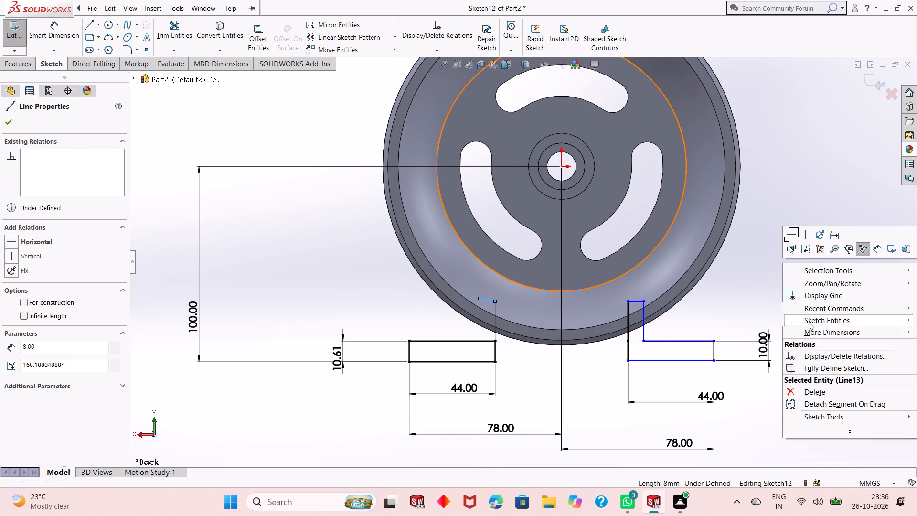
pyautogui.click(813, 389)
# Sketch a horizontal line outward from the vertical line's top end and dimension it to 8 mm.
pyautogui.click(86, 28)
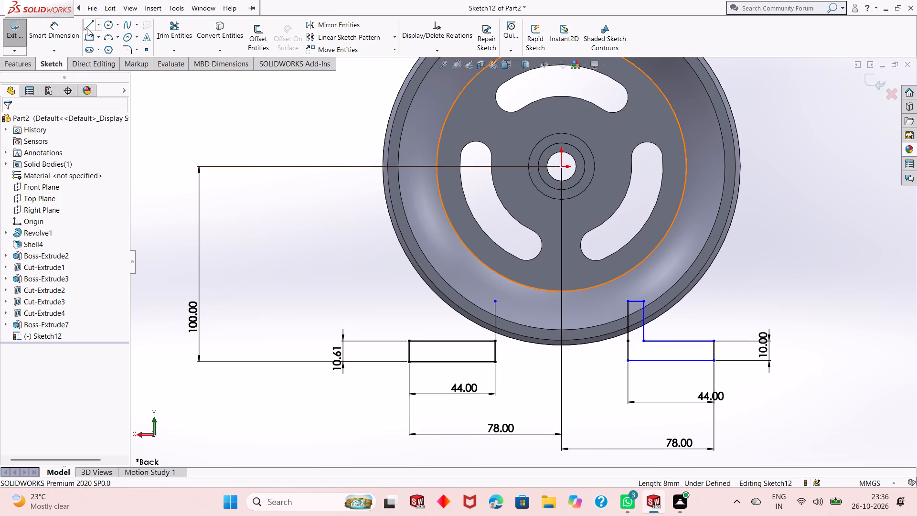
pyautogui.click(497, 303)
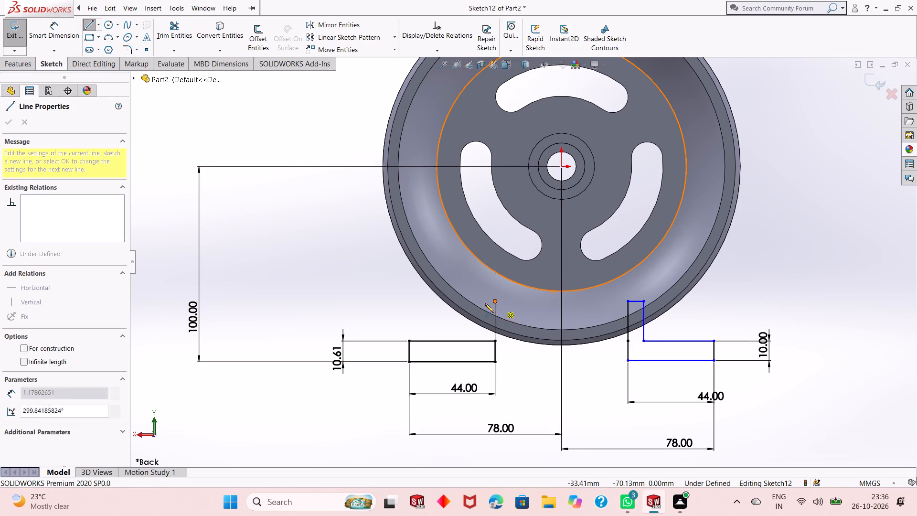
pyautogui.click(482, 303)
pyautogui.press('Escape')
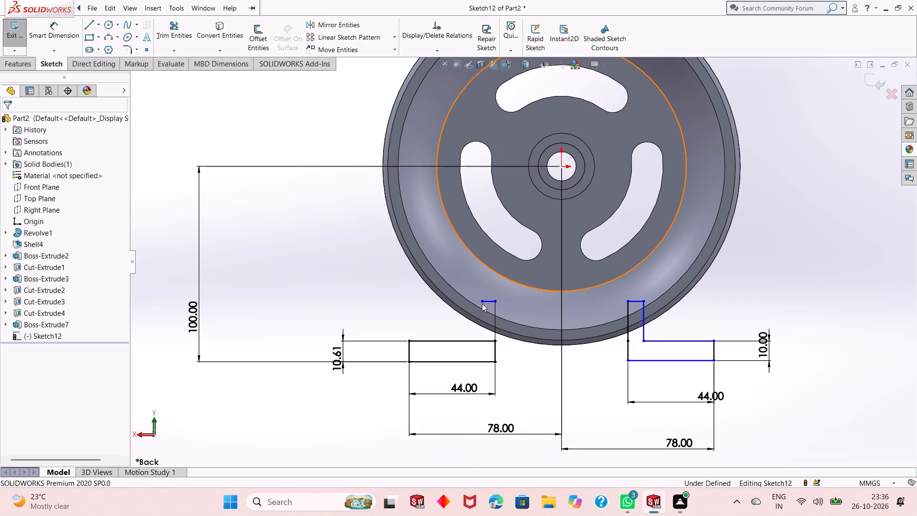
pyautogui.click(32, 32)
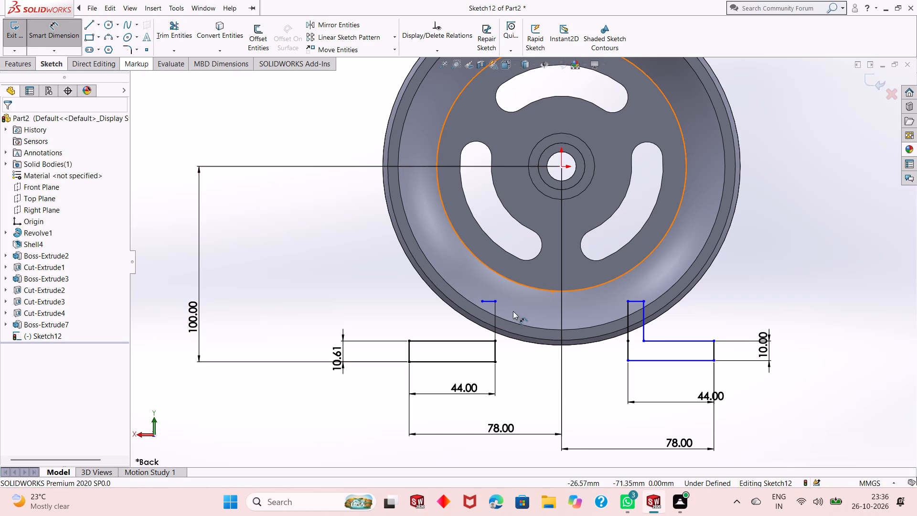
pyautogui.click(487, 301)
pyautogui.click(496, 422)
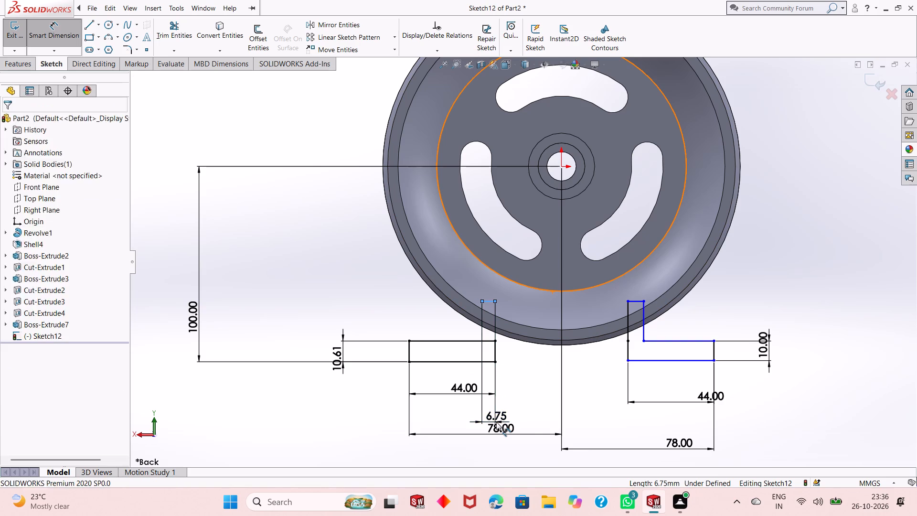
pyautogui.press('8')
pyautogui.press('Return')
pyautogui.press('Escape')
pyautogui.press('Escape')
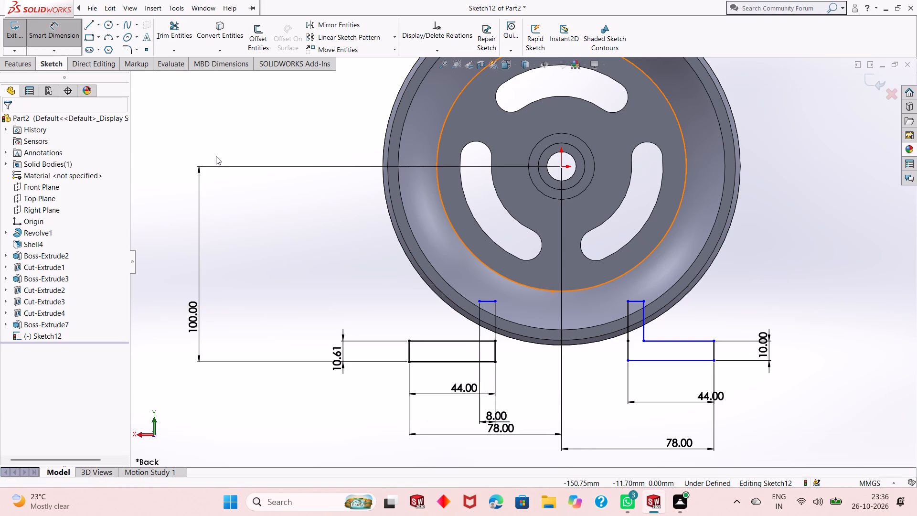
# Close the left upright with a vertical line about 20.3 mm long down to the rectangle's top edge.
pyautogui.click(85, 28)
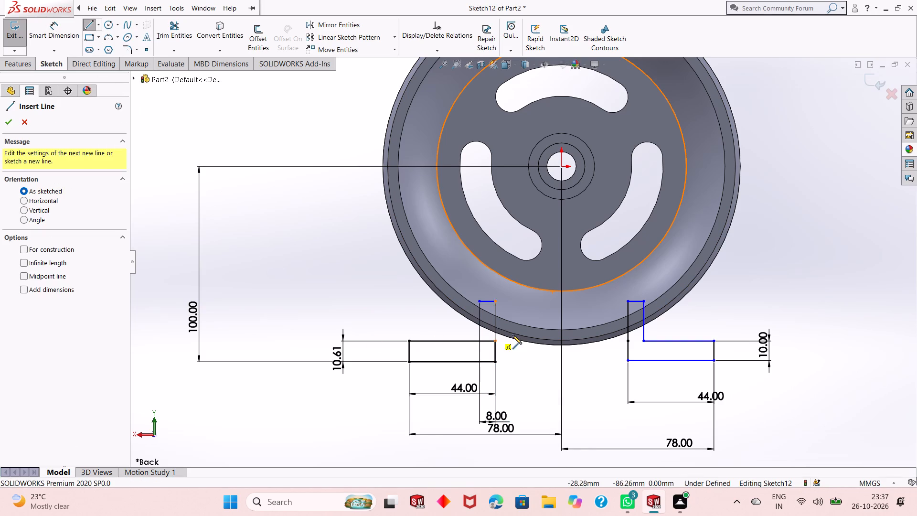
pyautogui.click(480, 303)
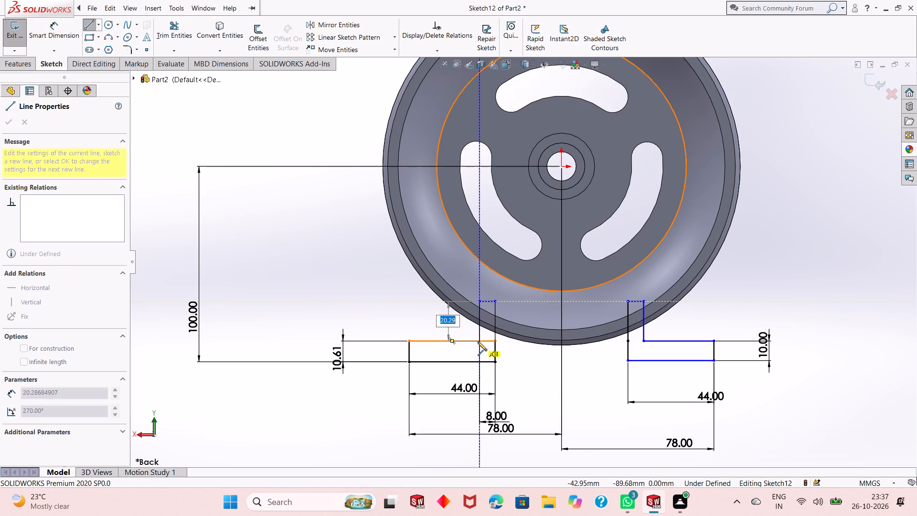
pyautogui.click(478, 341)
pyautogui.press('Escape')
pyautogui.press('Escape')
pyautogui.press('Escape')
pyautogui.press('Escape')
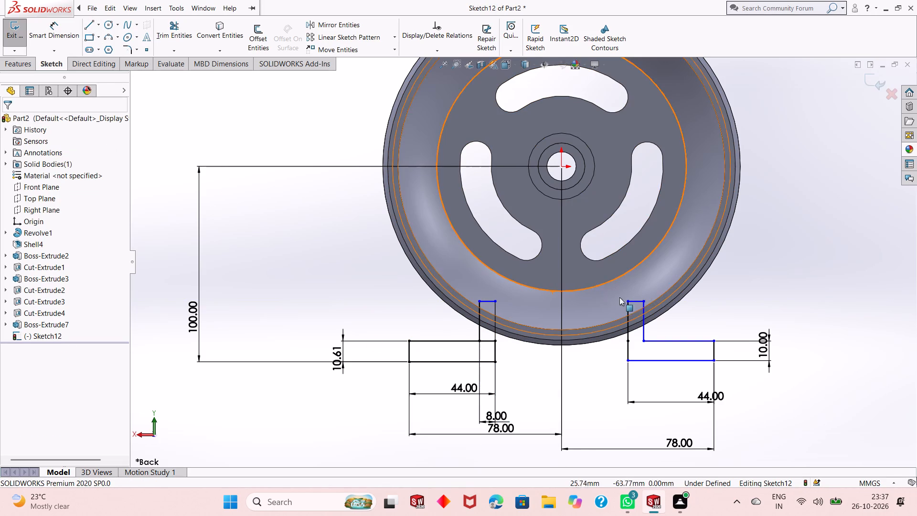
# Add an Equal relation between the top edges of the two uprights.
pyautogui.click(637, 302)
pyautogui.keyDown('ctrl'); pyautogui.click(487, 300); pyautogui.keyUp('ctrl')
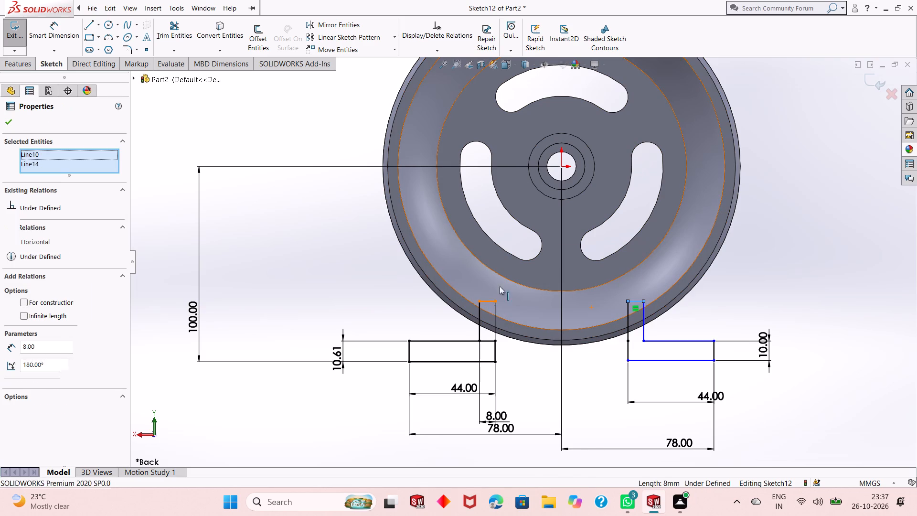
pyautogui.click(583, 257)
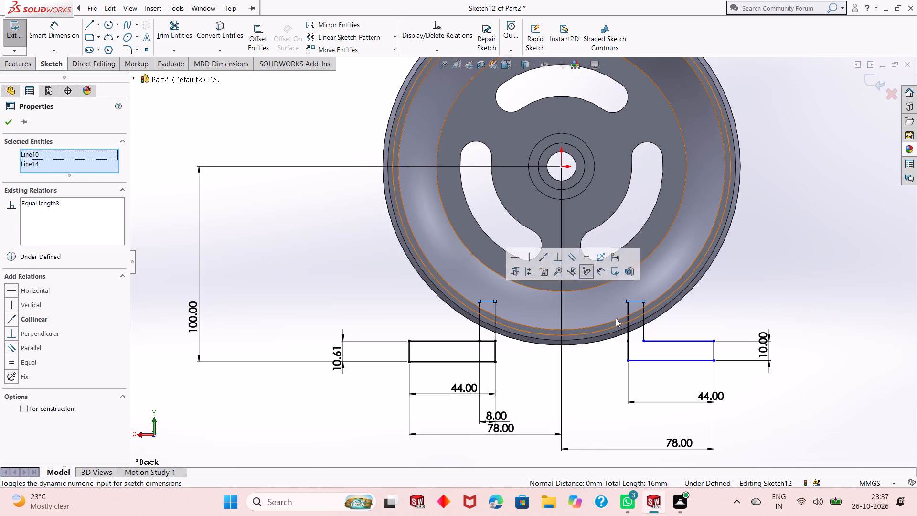
pyautogui.press('Escape')
pyautogui.press('Escape')
pyautogui.press('Escape')
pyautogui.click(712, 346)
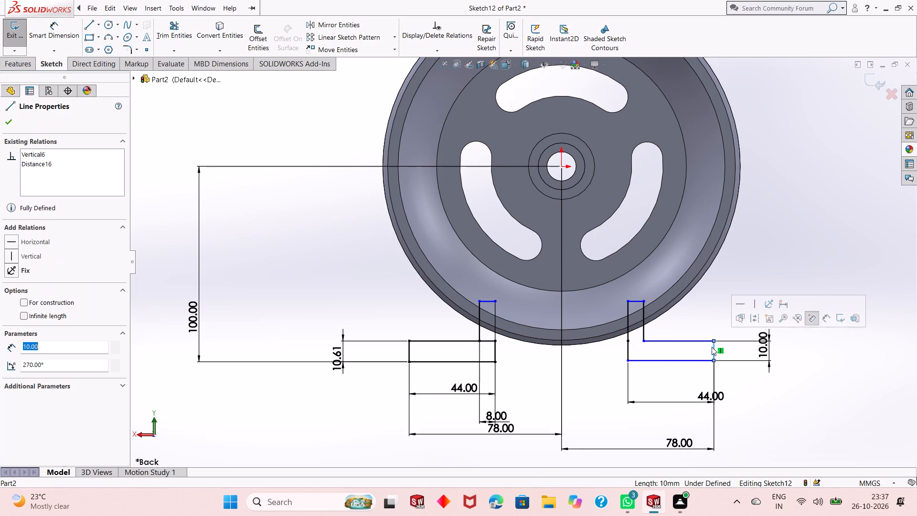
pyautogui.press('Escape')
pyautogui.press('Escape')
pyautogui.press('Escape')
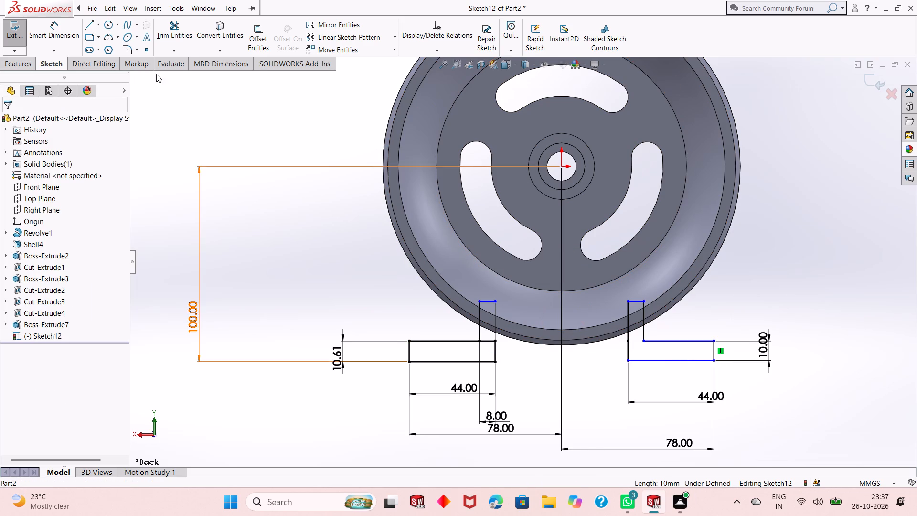
# Trim the left rectangle's top edge beneath the upright to form one L-shaped outline.
pyautogui.click(169, 28)
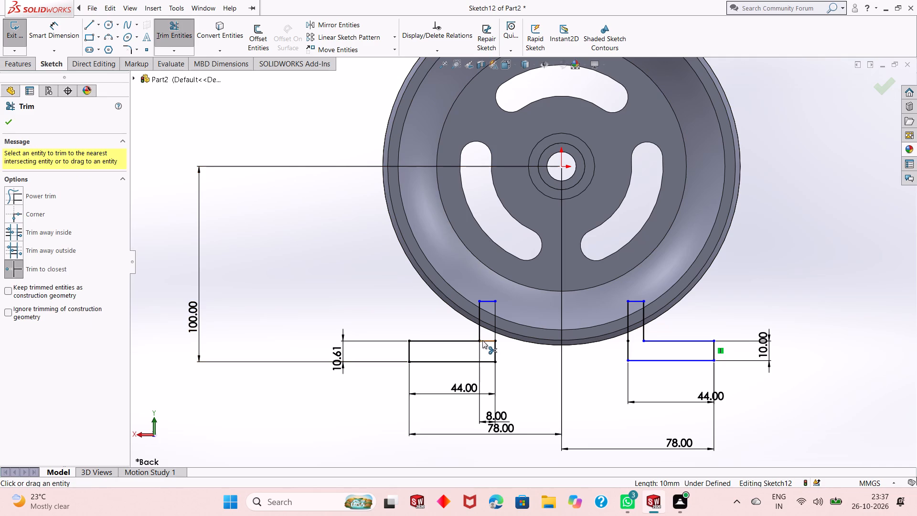
pyautogui.click(482, 340)
pyautogui.press('Escape')
pyautogui.press('Escape')
pyautogui.press('Escape')
# Add a Fix relation to the left foot's inner-side point where the upright rises from the base.
pyautogui.click(498, 342)
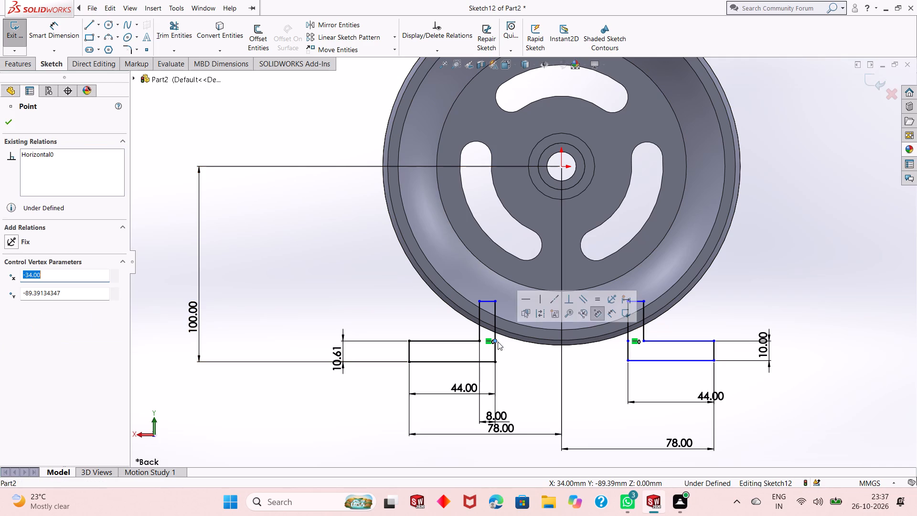
pyautogui.click(611, 295)
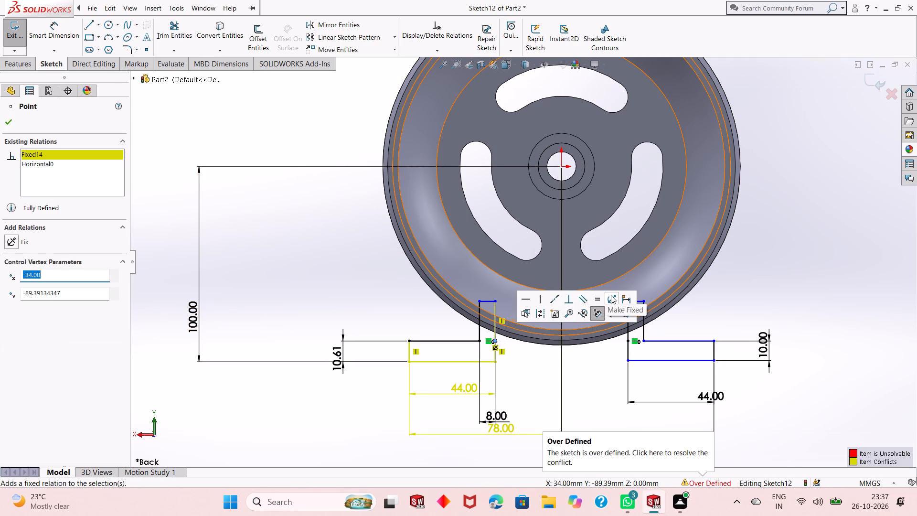
pyautogui.press('Escape')
pyautogui.press('Escape')
pyautogui.press('Escape')
pyautogui.press('Escape')
pyautogui.press('Escape')
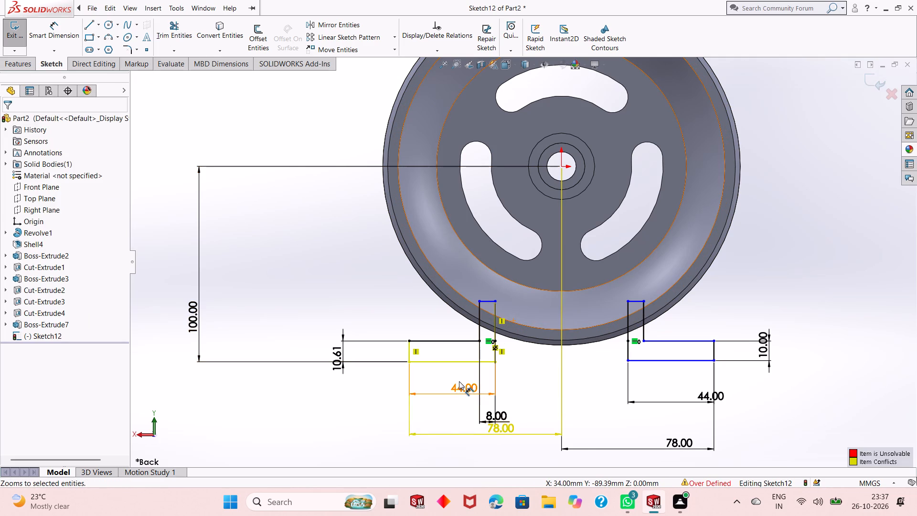
# Delete the left foot's 44 mm base width dimension.
pyautogui.rightClick(459, 381)
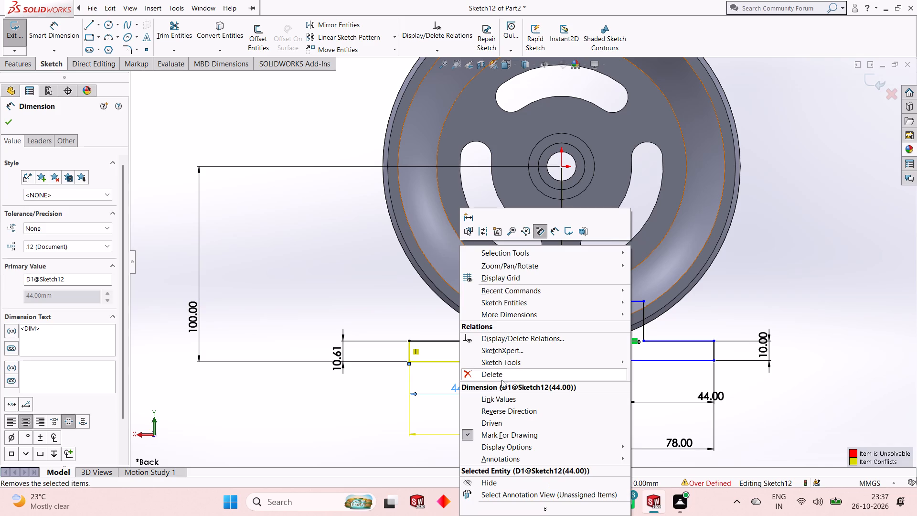
pyautogui.click(503, 376)
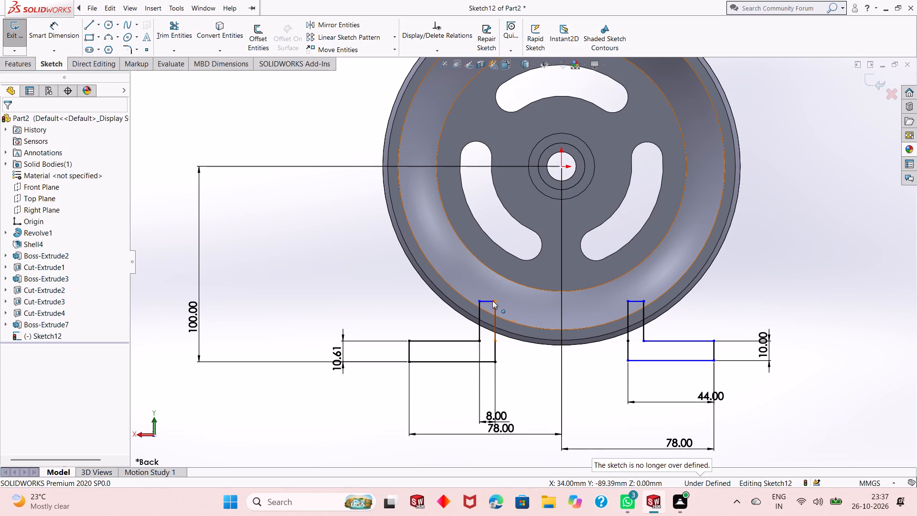
# Fix the left upright's inner top corner and the right upright's outer top corner.
pyautogui.click(492, 300)
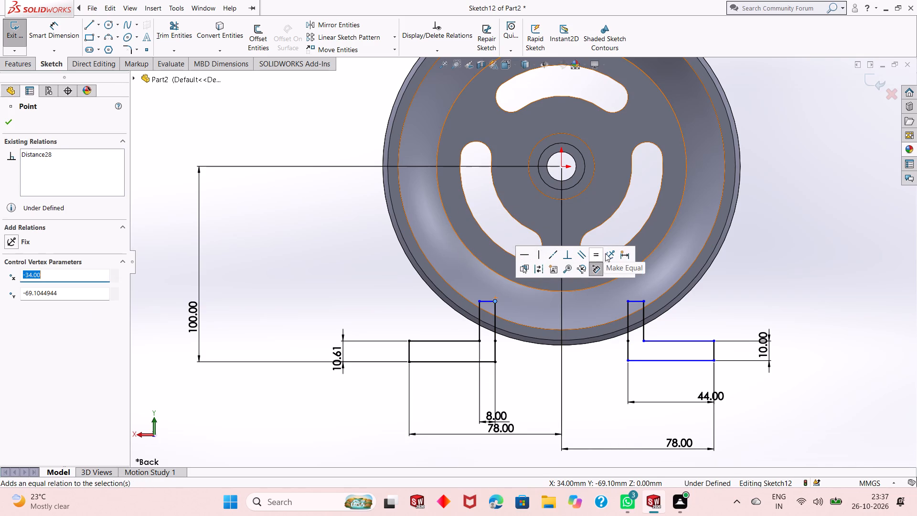
pyautogui.click(607, 253)
pyautogui.click(363, 316)
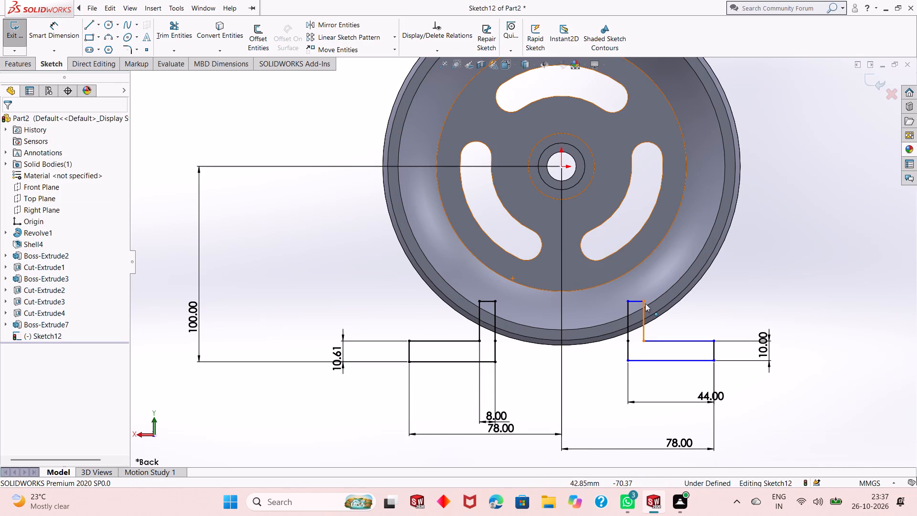
pyautogui.click(644, 301)
pyautogui.click(758, 258)
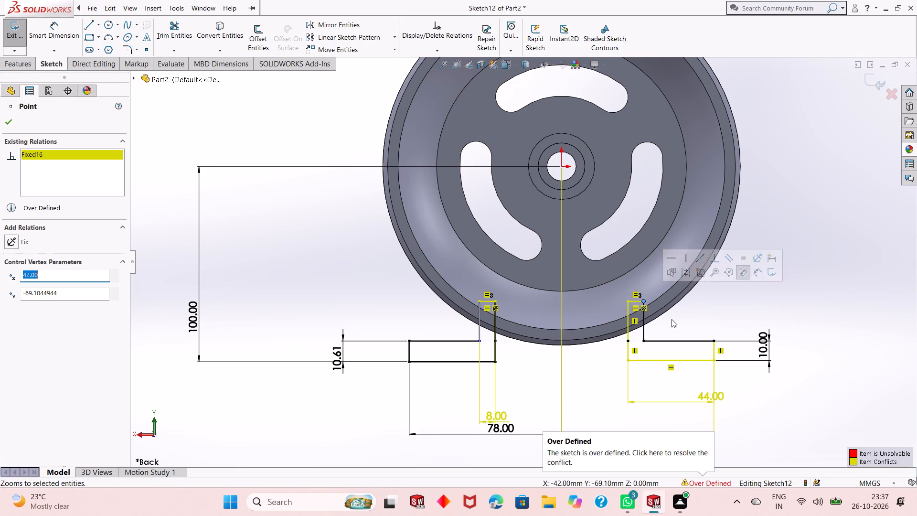
# Delete the right foot's 44 mm base width dimension.
pyautogui.rightClick(700, 393)
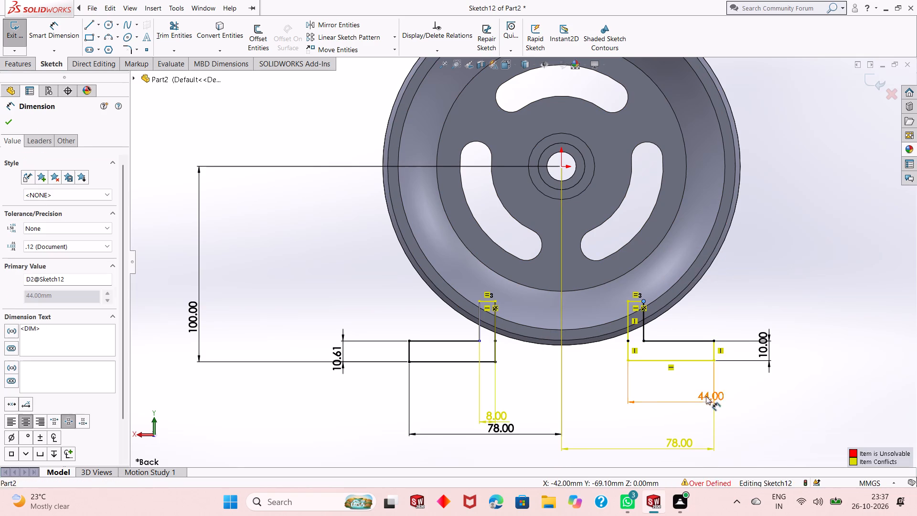
pyautogui.click(723, 376)
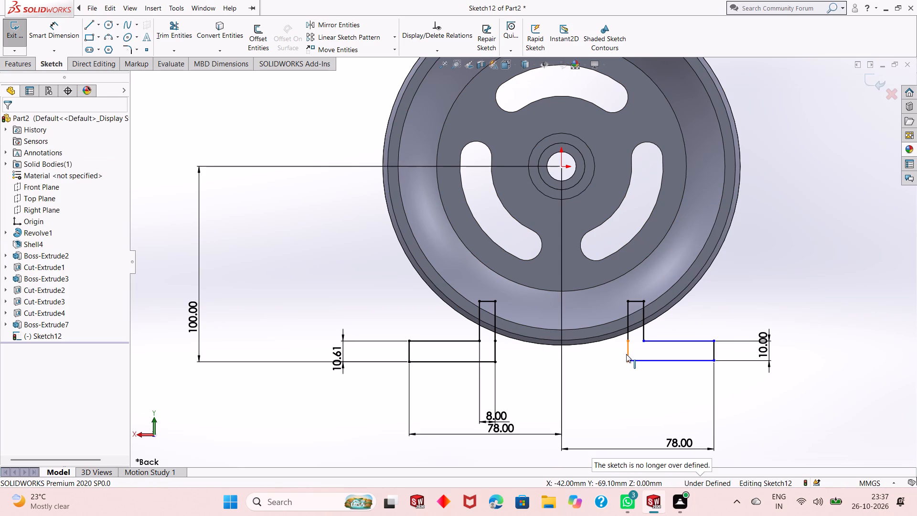
# Add a Fix relation to the right foot's corner where the upright's outer side meets the base's top edge.
pyautogui.click(646, 344)
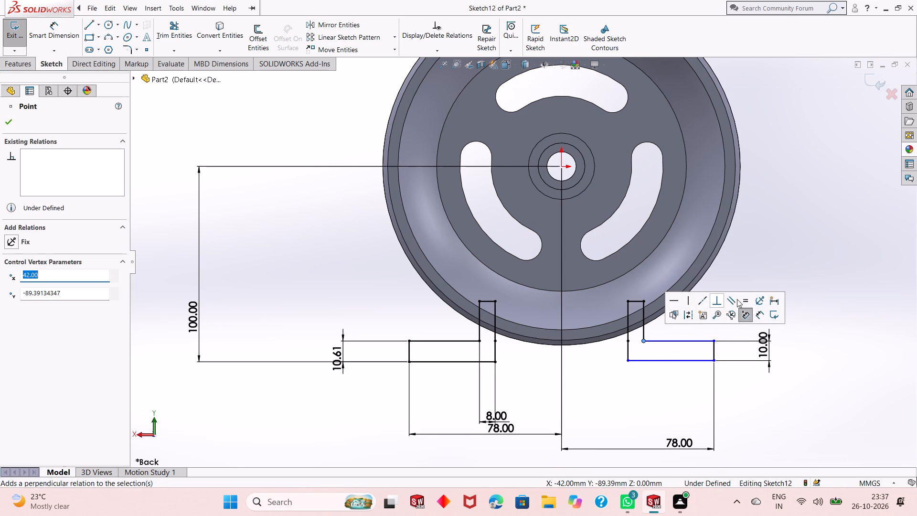
pyautogui.click(761, 305)
pyautogui.click(478, 372)
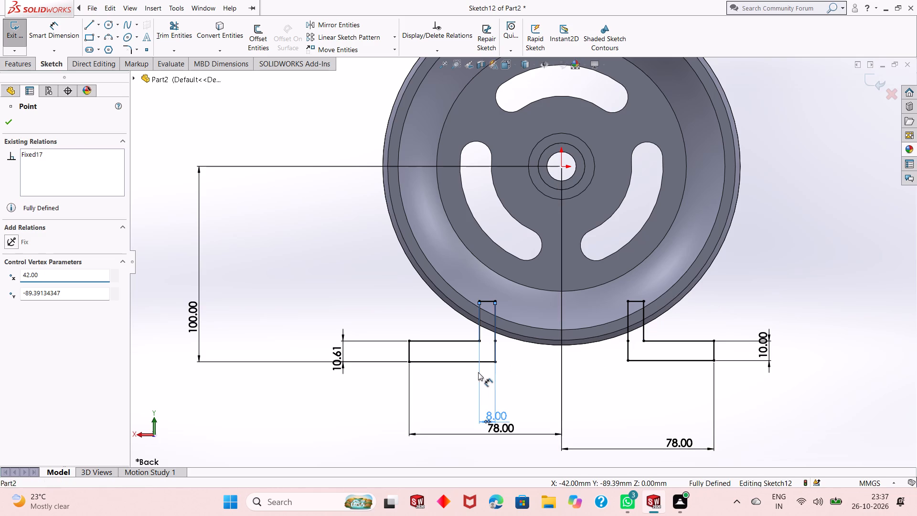
pyautogui.scroll(2, 468, 377)
pyautogui.click(347, 365)
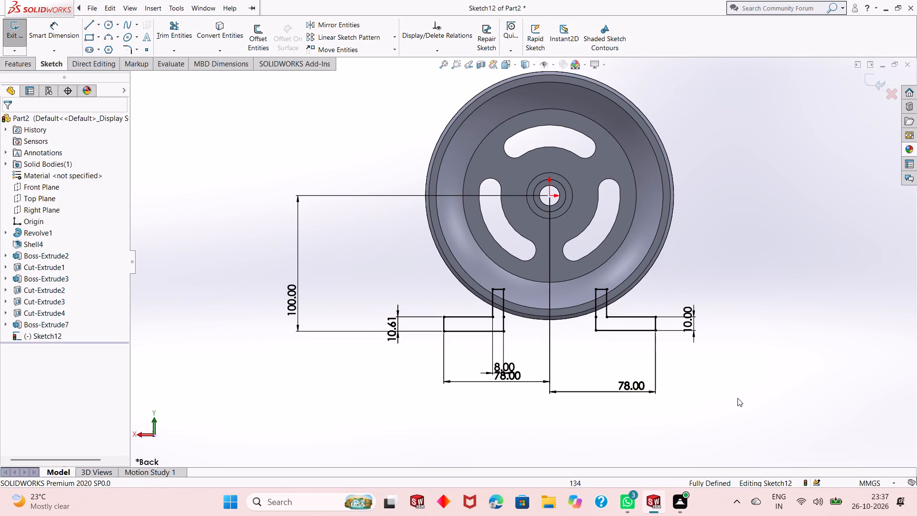
# Extrude both L-shaped feet 40 mm blind in the reversed direction, toward the wheel's hub side, merged with the wheel body.
pyautogui.moveTo(569, 298); pyautogui.dragTo(443, 325, button='middle')
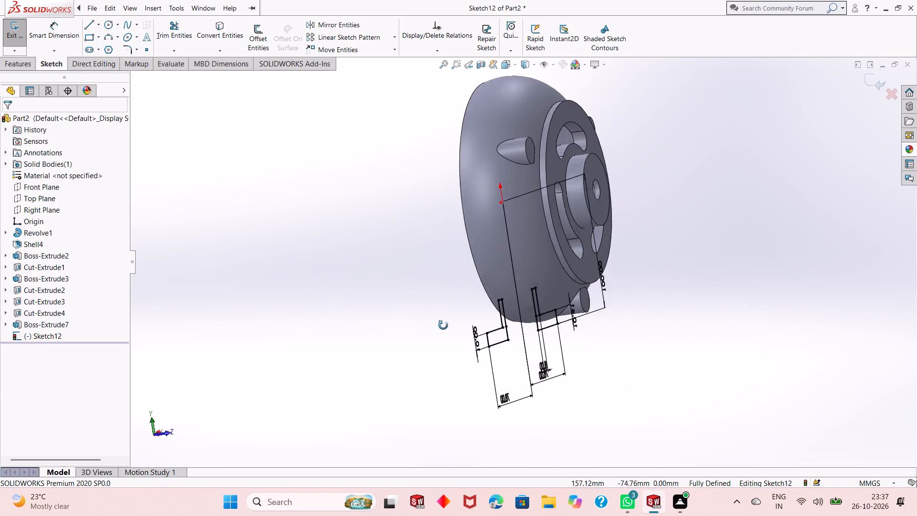
pyautogui.moveTo(443, 325); pyautogui.dragTo(373, 335, button='middle')
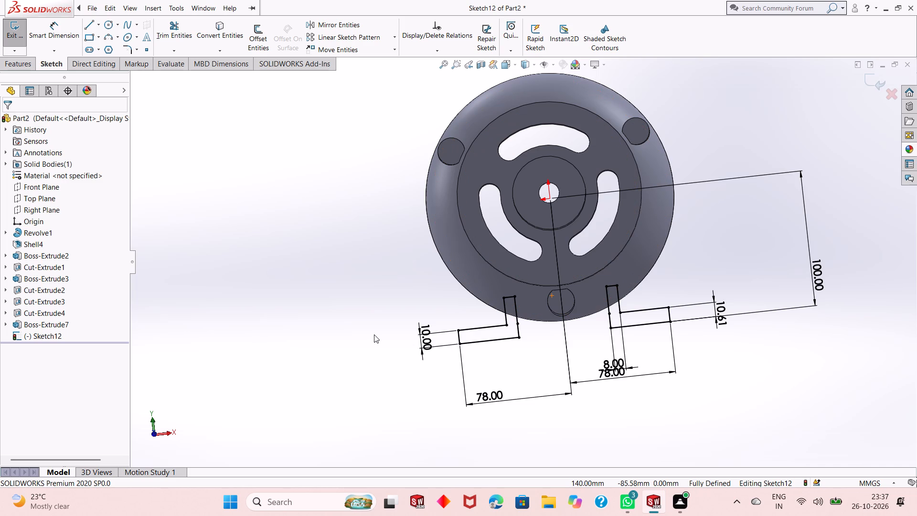
pyautogui.click(34, 69)
pyautogui.click(18, 41)
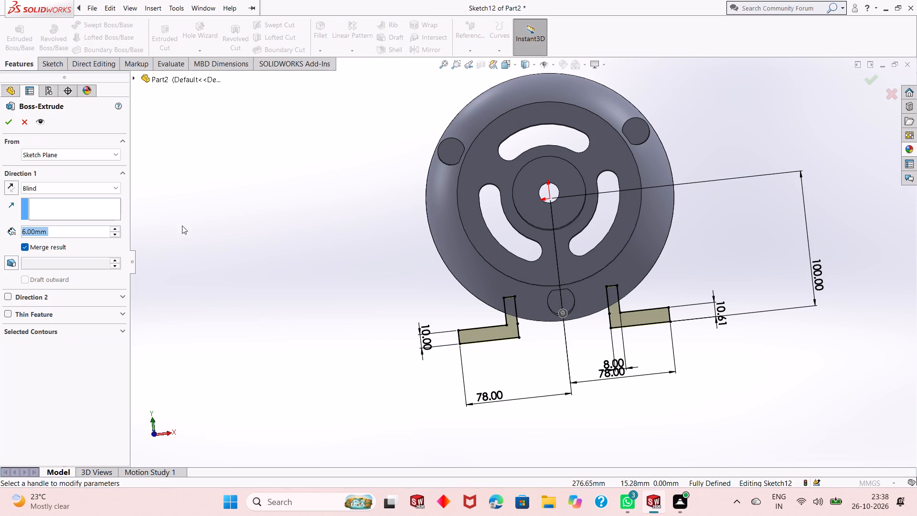
pyautogui.moveTo(386, 303); pyautogui.dragTo(504, 289, button='middle')
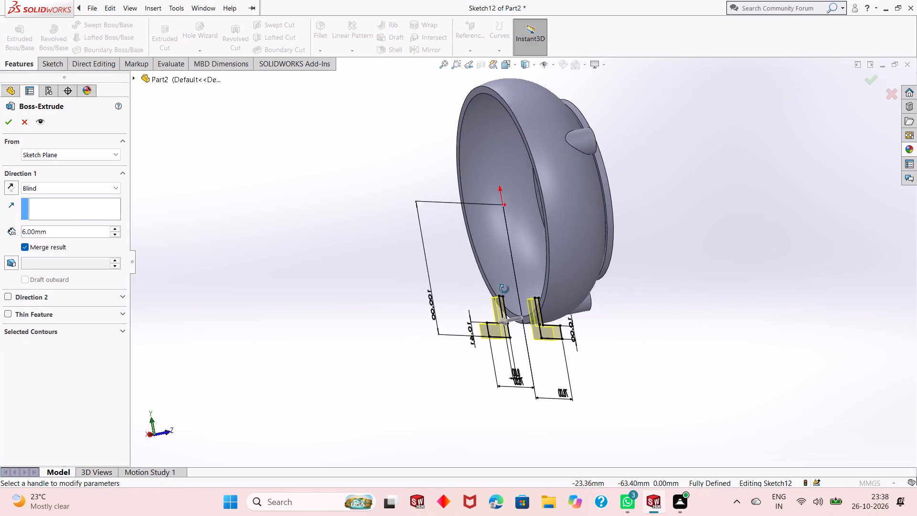
pyautogui.moveTo(504, 289); pyautogui.dragTo(495, 291, button='middle')
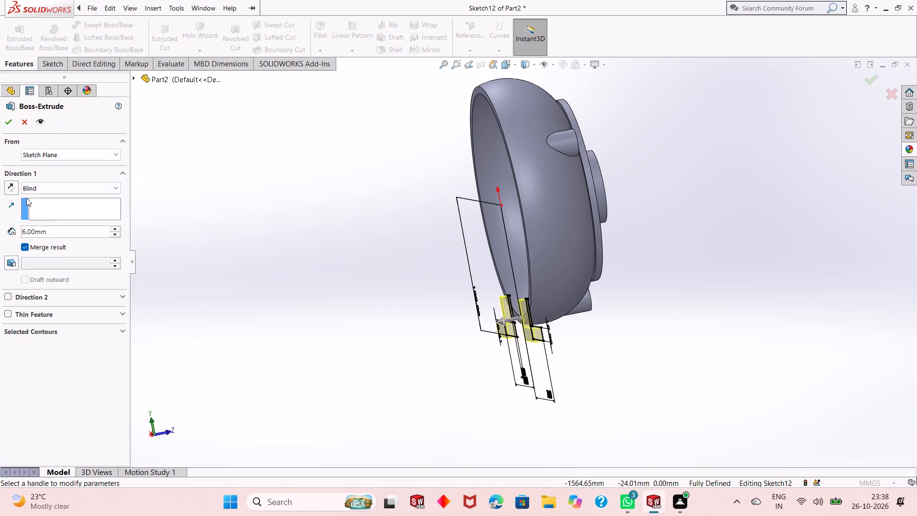
pyautogui.click(15, 192)
pyautogui.moveTo(392, 269); pyautogui.dragTo(376, 276, button='middle')
pyautogui.doubleClick(68, 232)
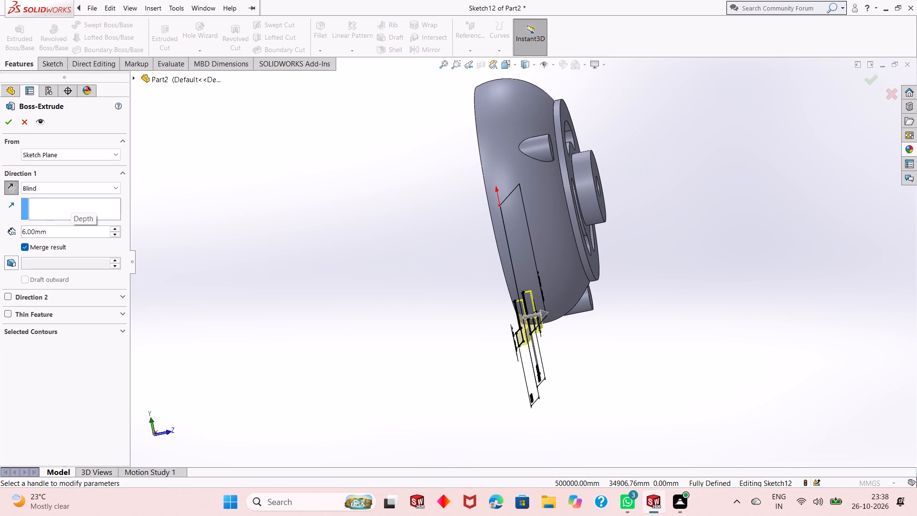
pyautogui.doubleClick(66, 233)
pyautogui.write('40')
pyautogui.press('Return')
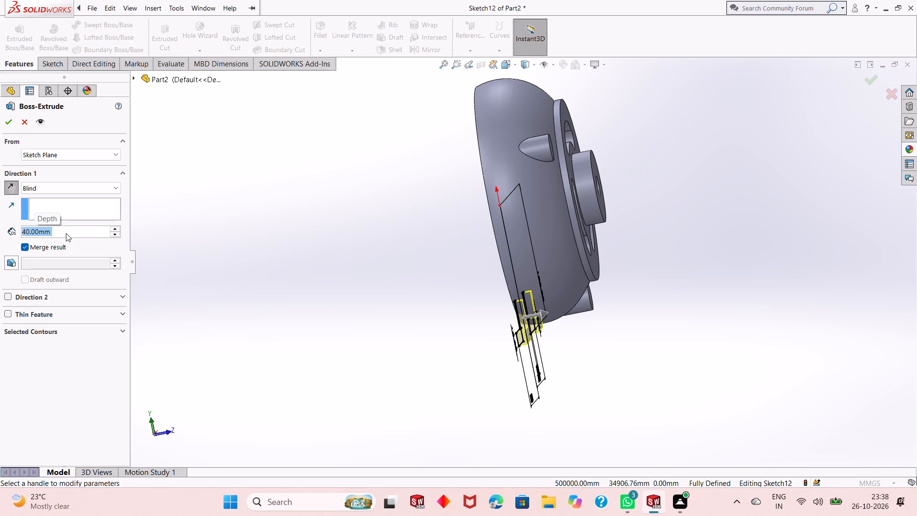
pyautogui.moveTo(674, 356); pyautogui.dragTo(590, 362, button='middle')
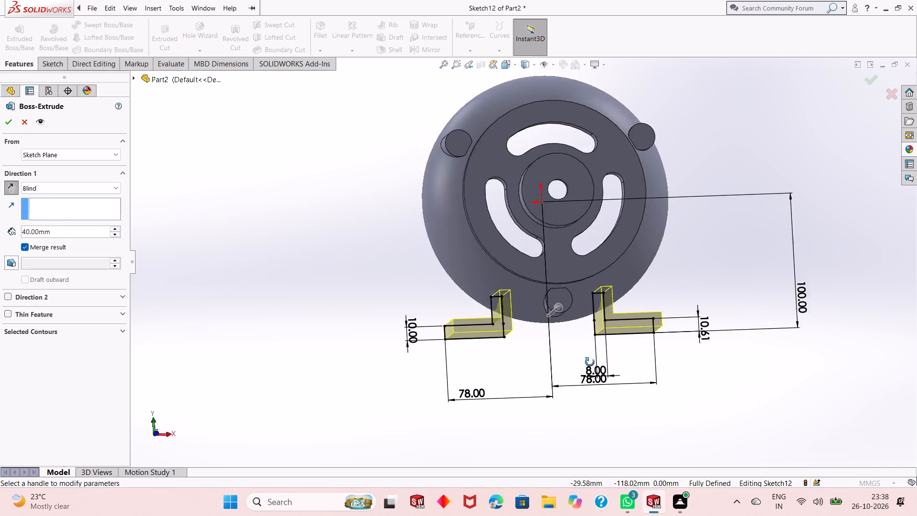
pyautogui.moveTo(590, 362); pyautogui.dragTo(584, 408, button='middle')
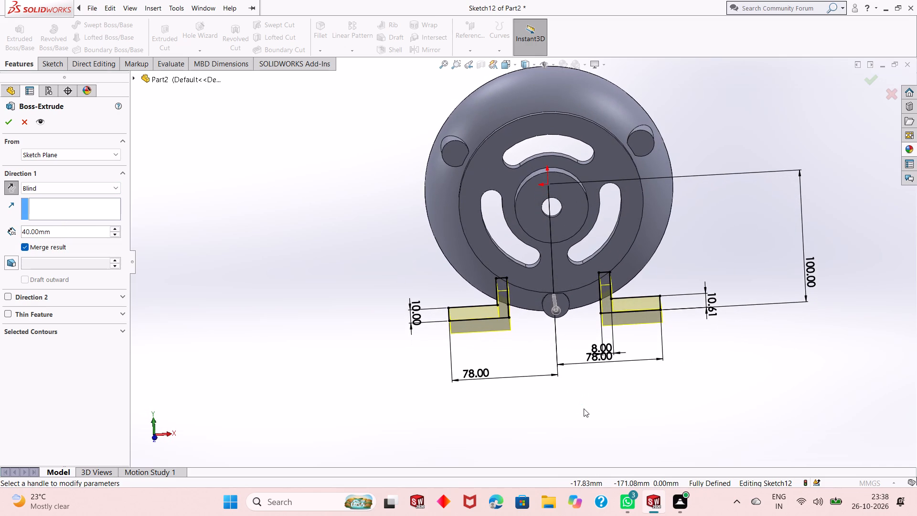
pyautogui.moveTo(452, 315); pyautogui.dragTo(475, 386, button='middle')
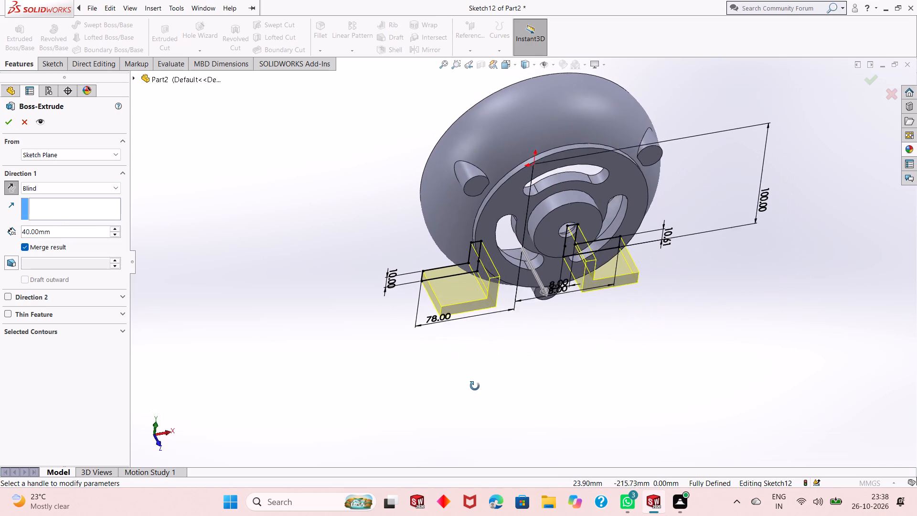
pyautogui.moveTo(475, 386); pyautogui.dragTo(475, 391, button='middle')
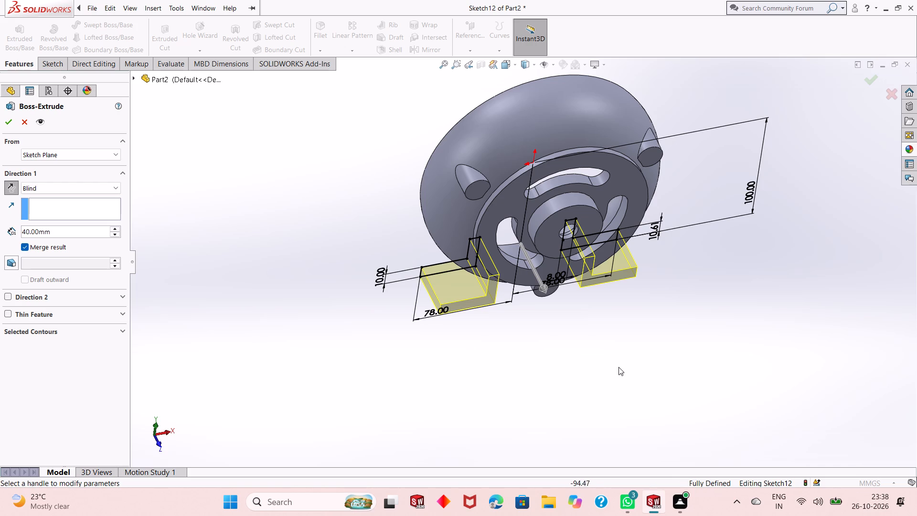
pyautogui.moveTo(543, 312); pyautogui.dragTo(583, 237, button='middle')
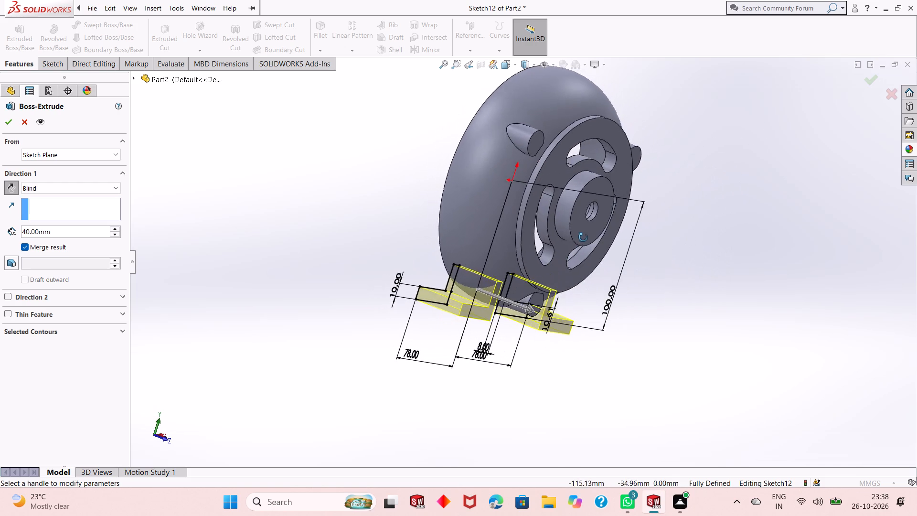
pyautogui.moveTo(583, 237); pyautogui.dragTo(593, 203, button='middle')
pyautogui.moveTo(592, 201); pyautogui.dragTo(581, 238, button='middle')
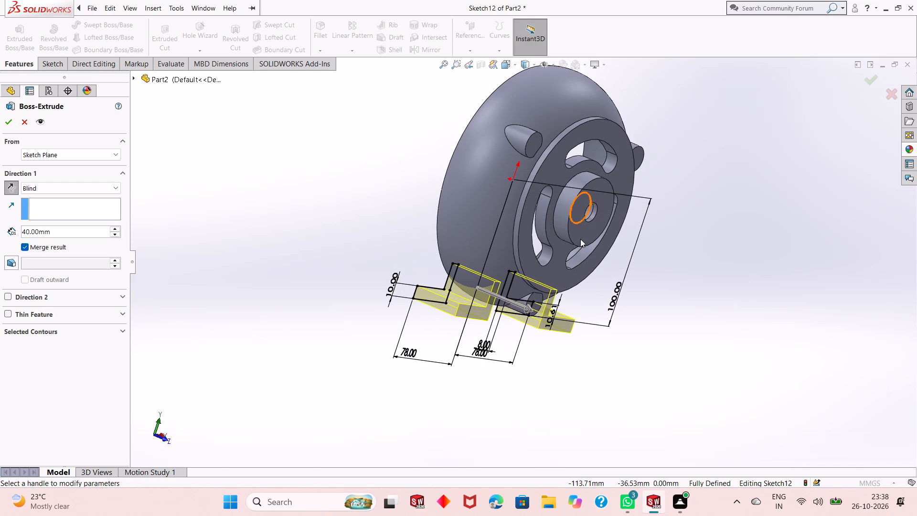
pyautogui.moveTo(494, 274); pyautogui.dragTo(497, 289, button='middle')
pyautogui.scroll(-2, 489, 303)
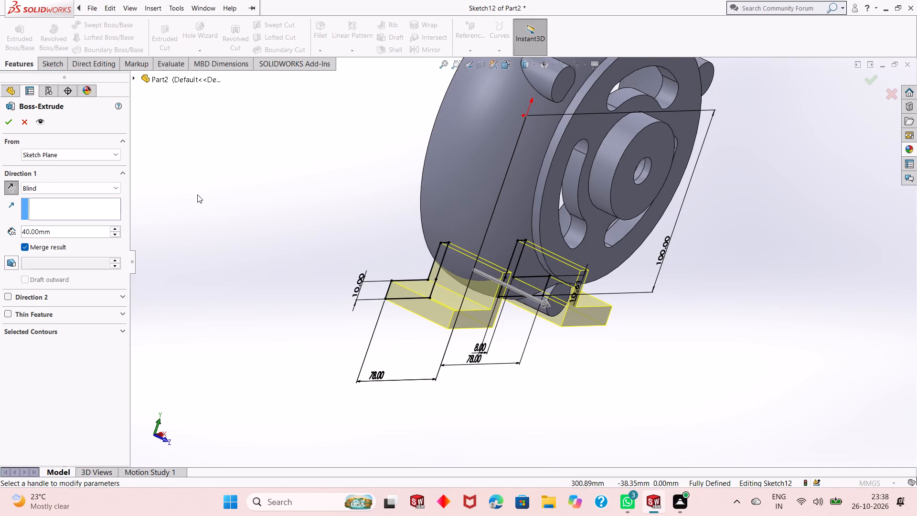
pyautogui.click(12, 126)
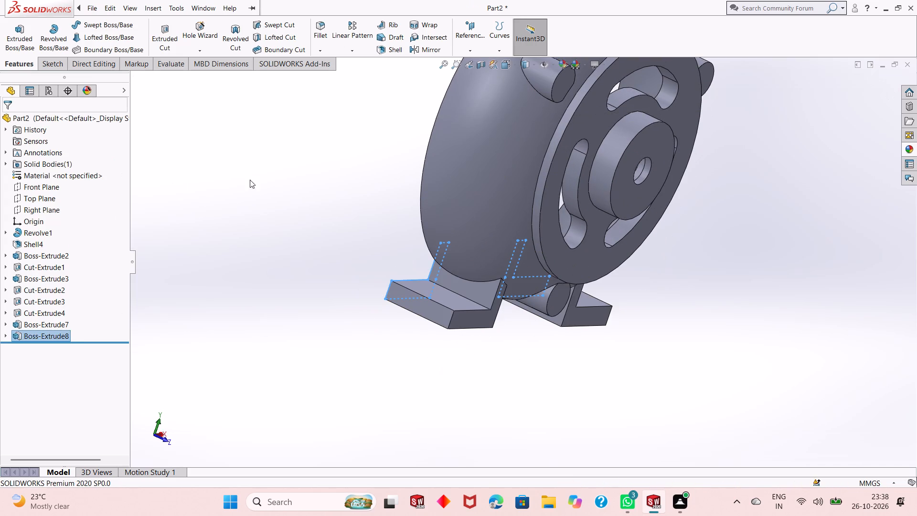
pyautogui.click(324, 200)
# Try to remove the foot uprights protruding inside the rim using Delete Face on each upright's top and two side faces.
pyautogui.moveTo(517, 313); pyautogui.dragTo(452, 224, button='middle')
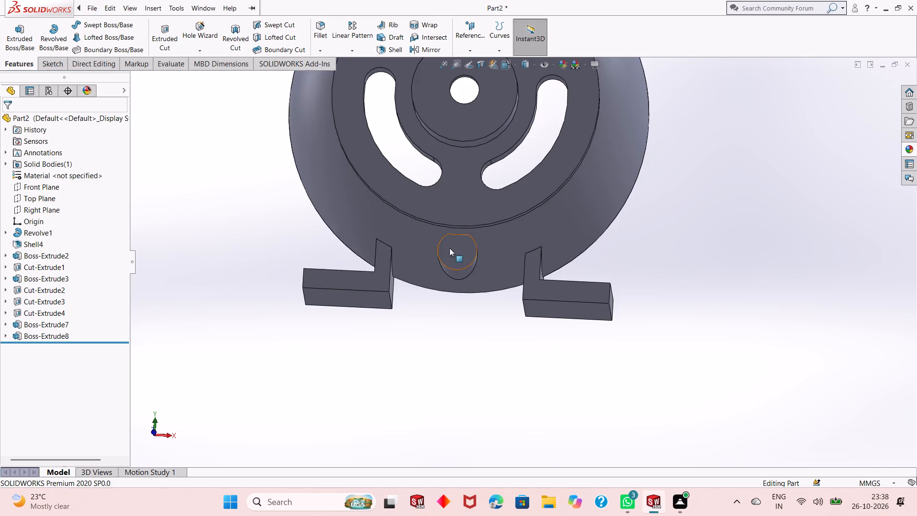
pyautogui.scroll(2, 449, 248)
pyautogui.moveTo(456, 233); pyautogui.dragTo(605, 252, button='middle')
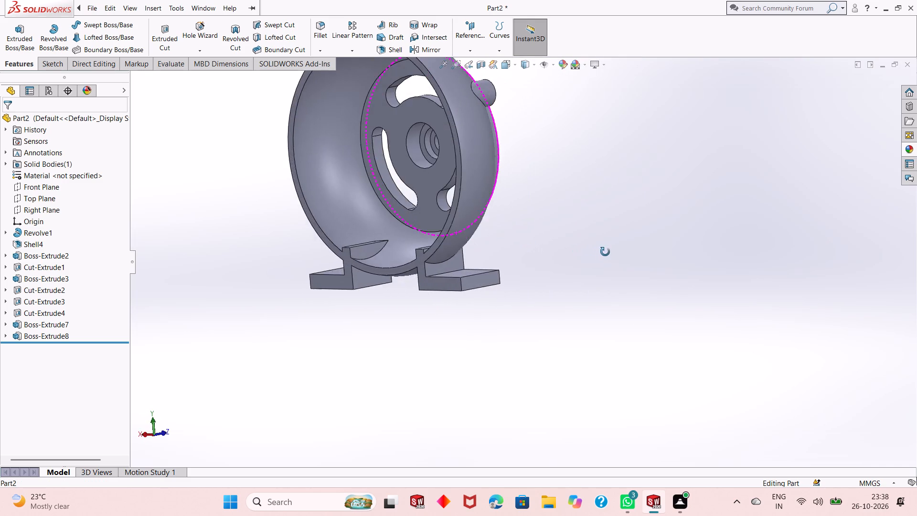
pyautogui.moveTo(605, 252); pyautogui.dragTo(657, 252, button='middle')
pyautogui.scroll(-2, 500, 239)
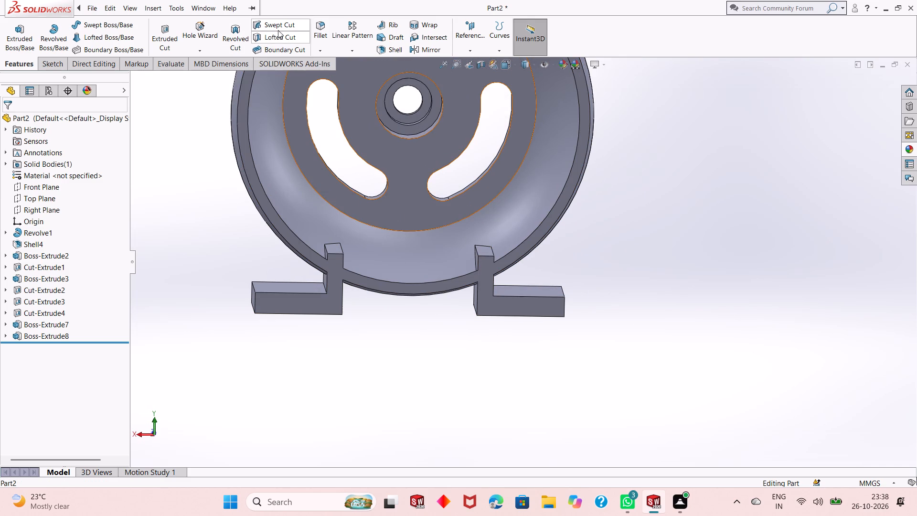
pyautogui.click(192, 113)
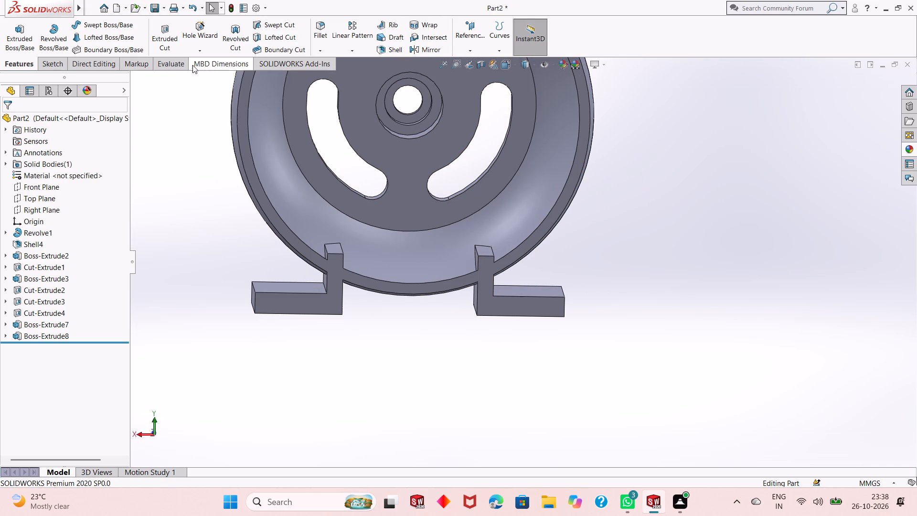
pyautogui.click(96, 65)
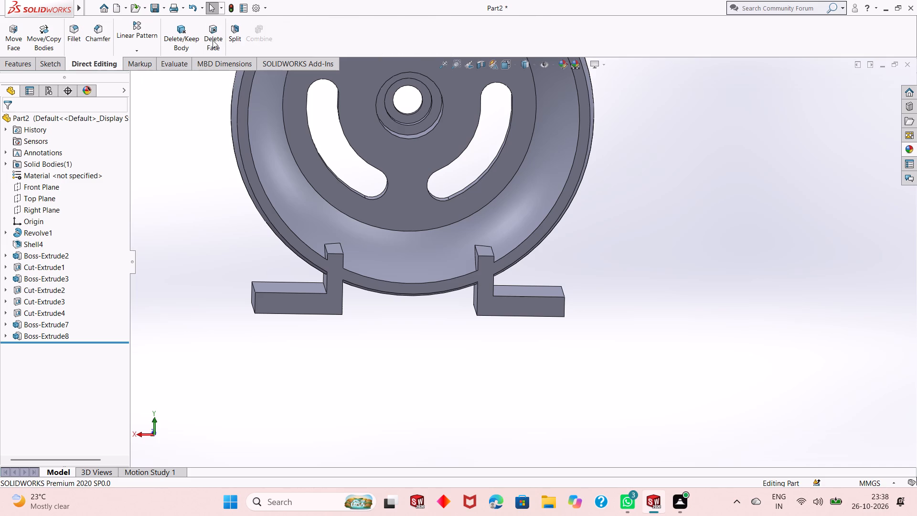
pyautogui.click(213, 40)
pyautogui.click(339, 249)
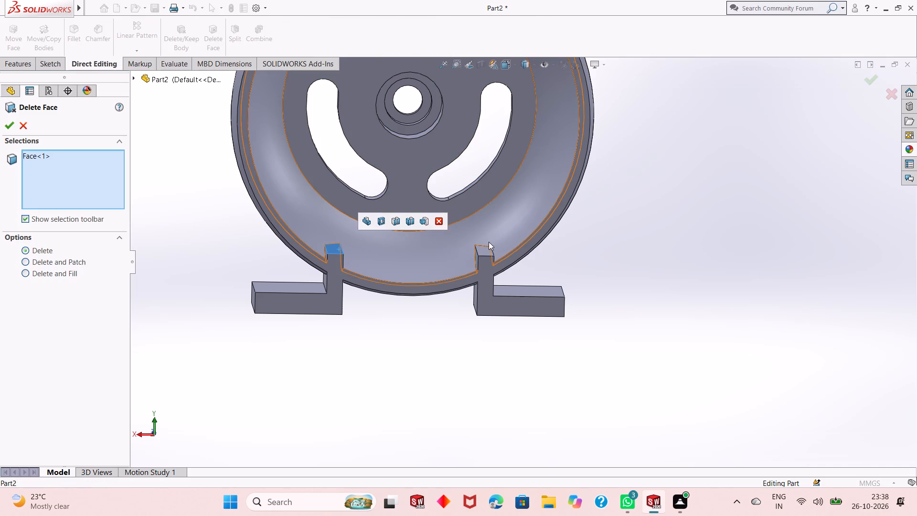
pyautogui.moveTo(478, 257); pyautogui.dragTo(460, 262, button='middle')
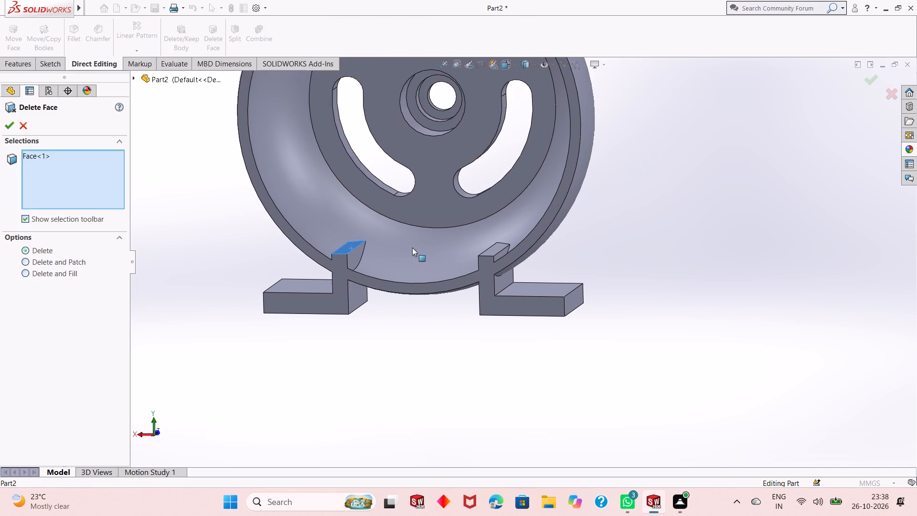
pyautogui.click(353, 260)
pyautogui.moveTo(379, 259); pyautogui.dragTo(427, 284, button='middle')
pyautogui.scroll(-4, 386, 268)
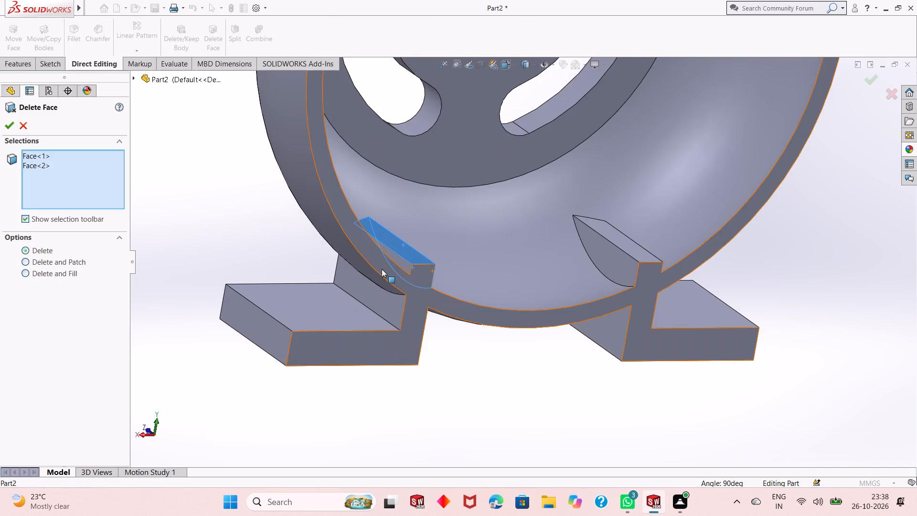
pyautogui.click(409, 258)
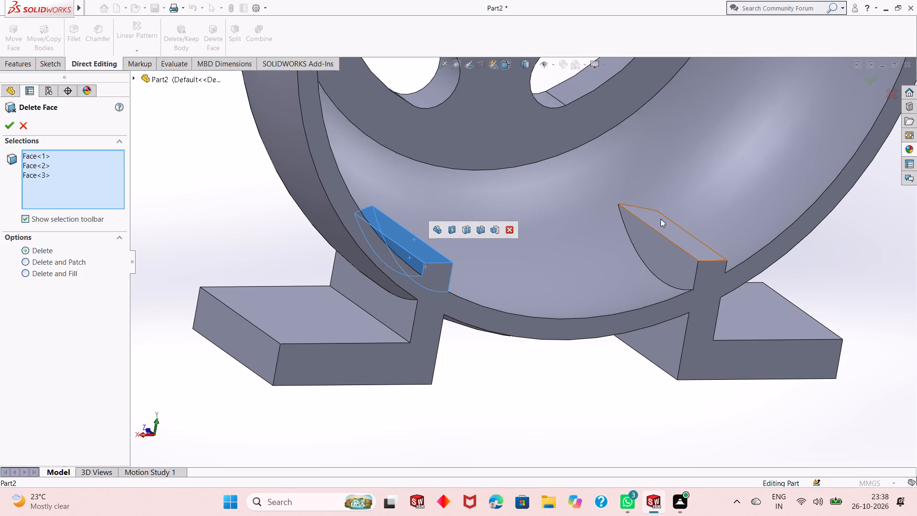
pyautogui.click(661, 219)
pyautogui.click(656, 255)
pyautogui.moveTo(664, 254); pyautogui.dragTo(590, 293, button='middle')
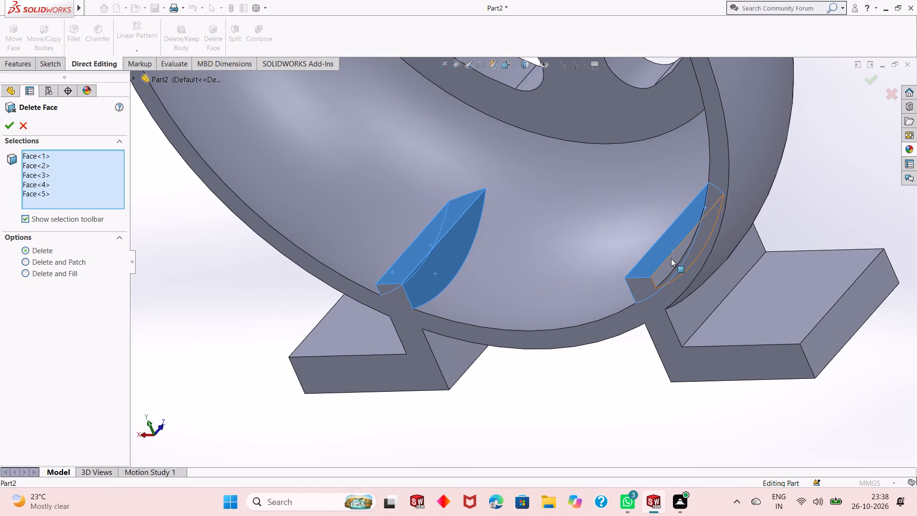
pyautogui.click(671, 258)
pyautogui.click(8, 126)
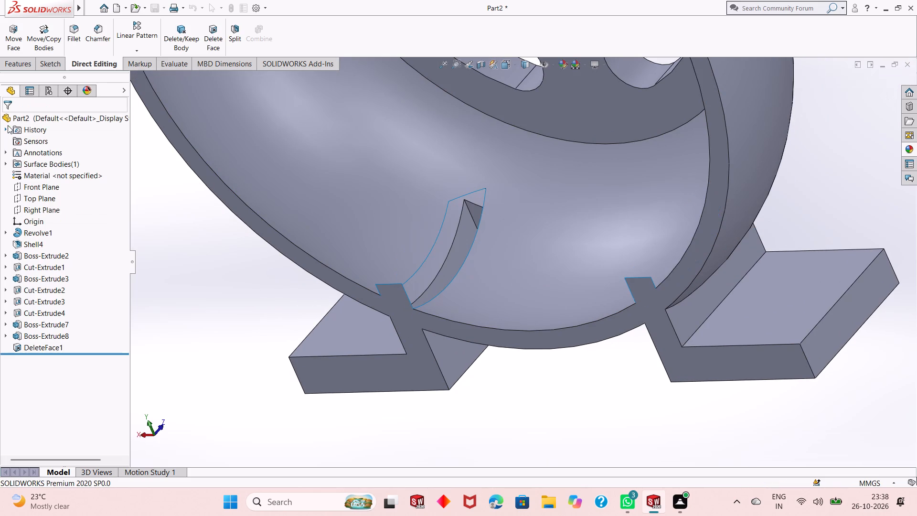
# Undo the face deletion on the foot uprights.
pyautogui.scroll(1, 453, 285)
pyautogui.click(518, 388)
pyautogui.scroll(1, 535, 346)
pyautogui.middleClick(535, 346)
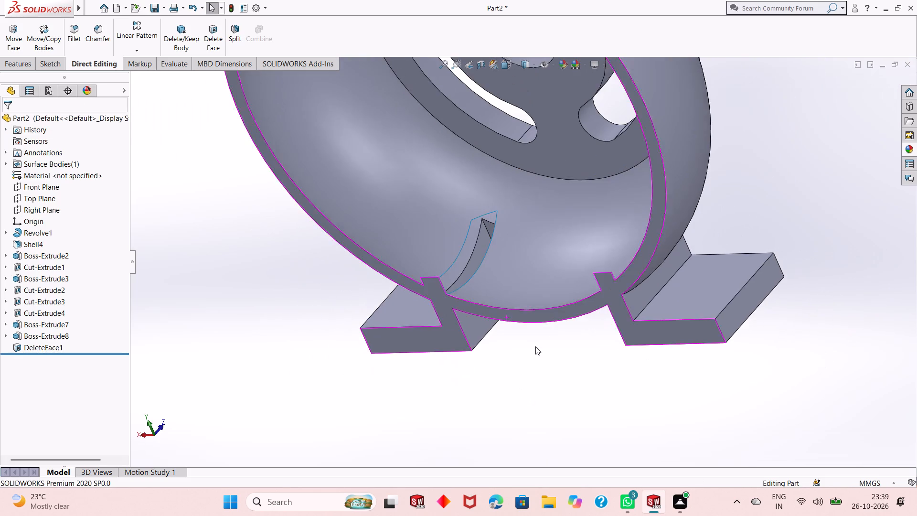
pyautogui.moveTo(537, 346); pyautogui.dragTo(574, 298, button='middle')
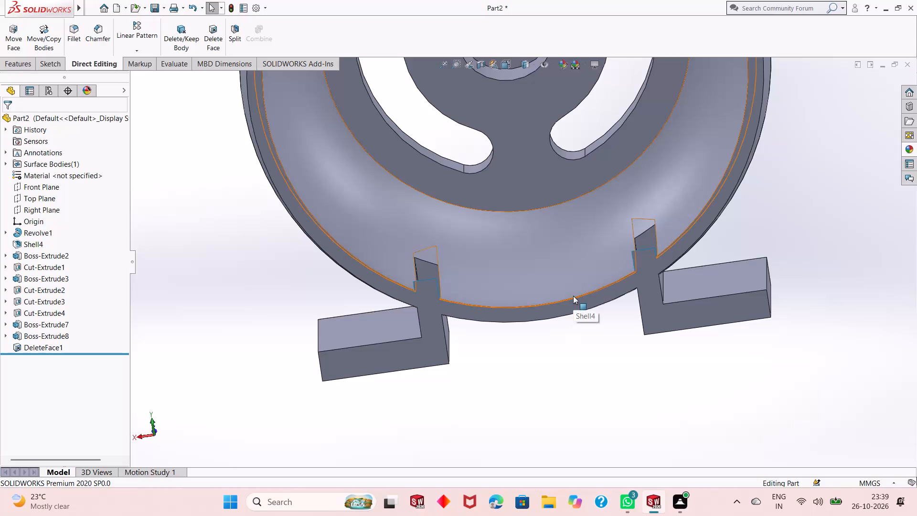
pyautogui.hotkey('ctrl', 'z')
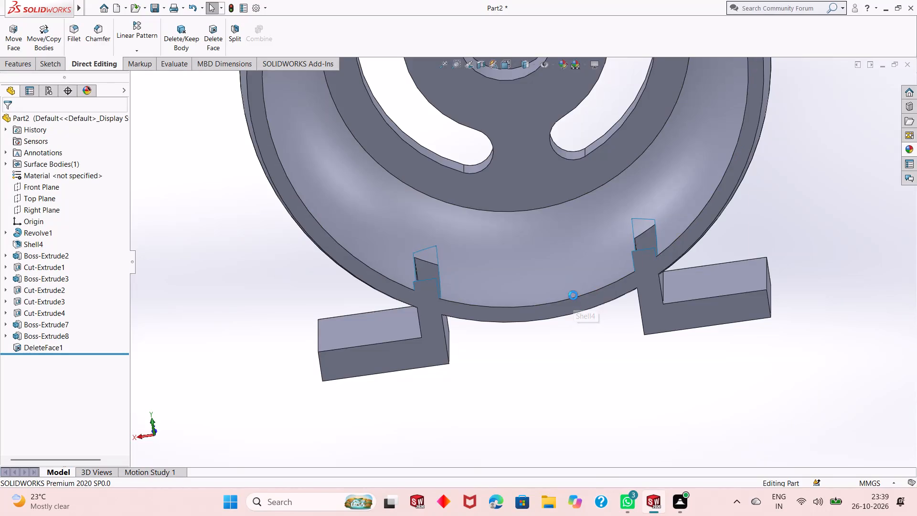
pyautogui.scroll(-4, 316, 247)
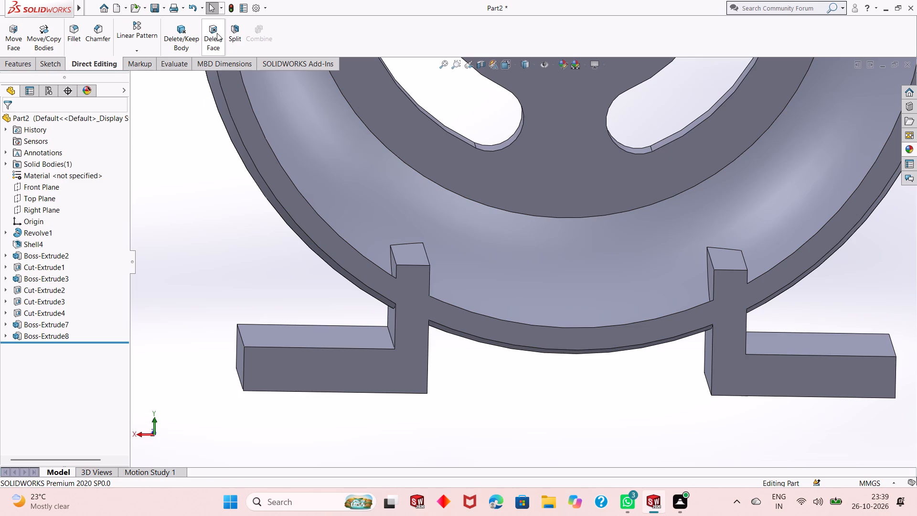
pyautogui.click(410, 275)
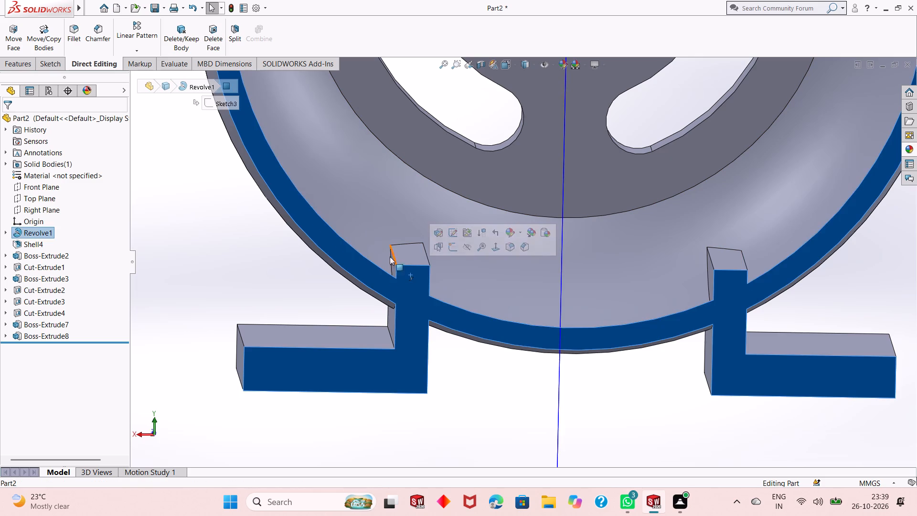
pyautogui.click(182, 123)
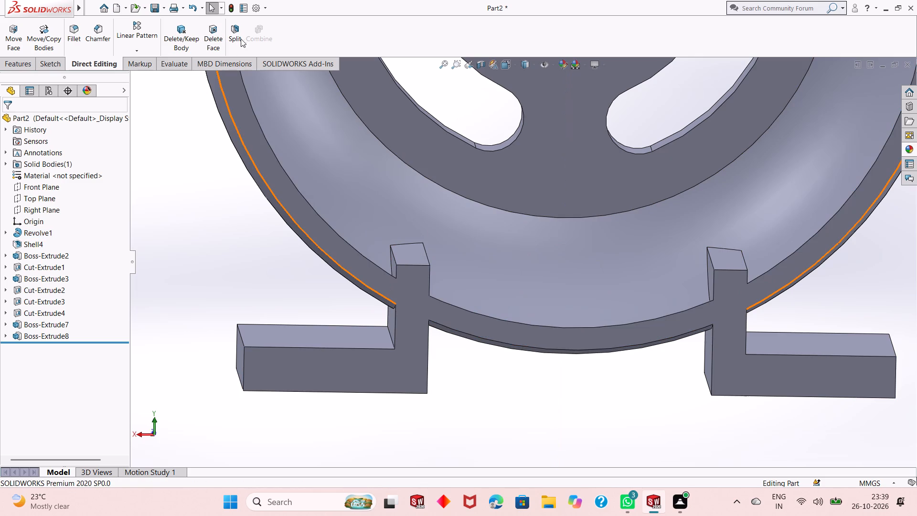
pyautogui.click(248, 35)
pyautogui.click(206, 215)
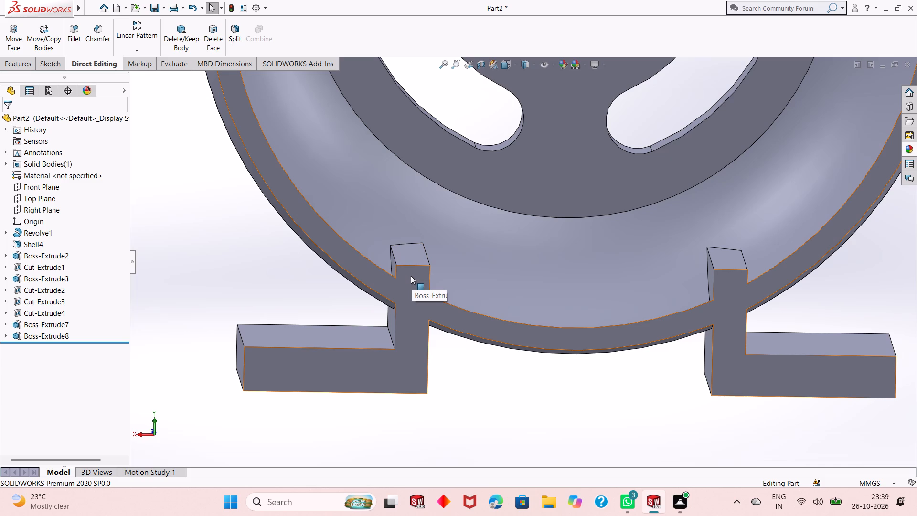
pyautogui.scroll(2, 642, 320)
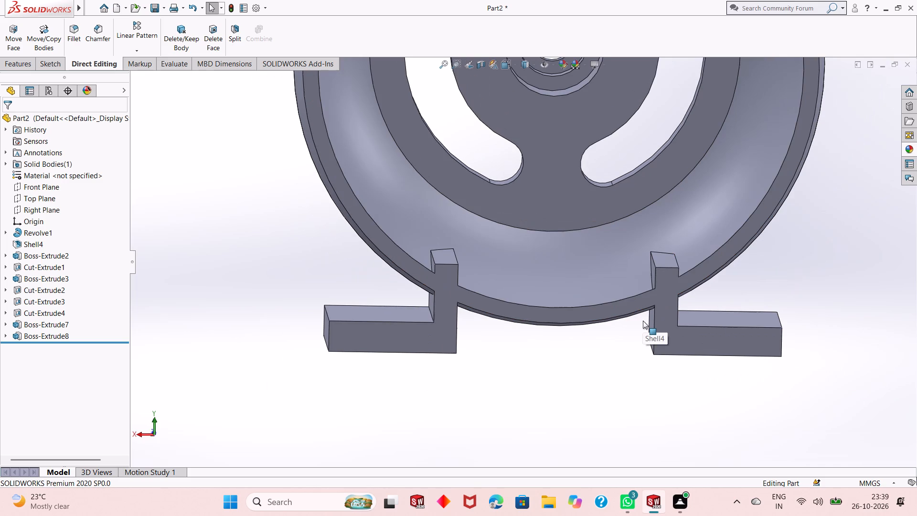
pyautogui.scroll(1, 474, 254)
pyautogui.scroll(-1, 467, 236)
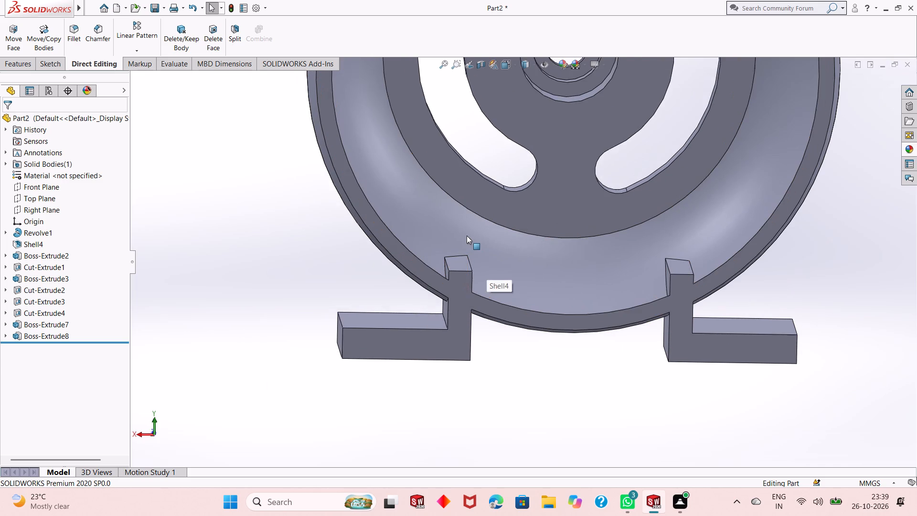
# Examine the L-shaped feet and the offset bosses from the rim side and the hub side of the wheel.
pyautogui.scroll(2, 467, 236)
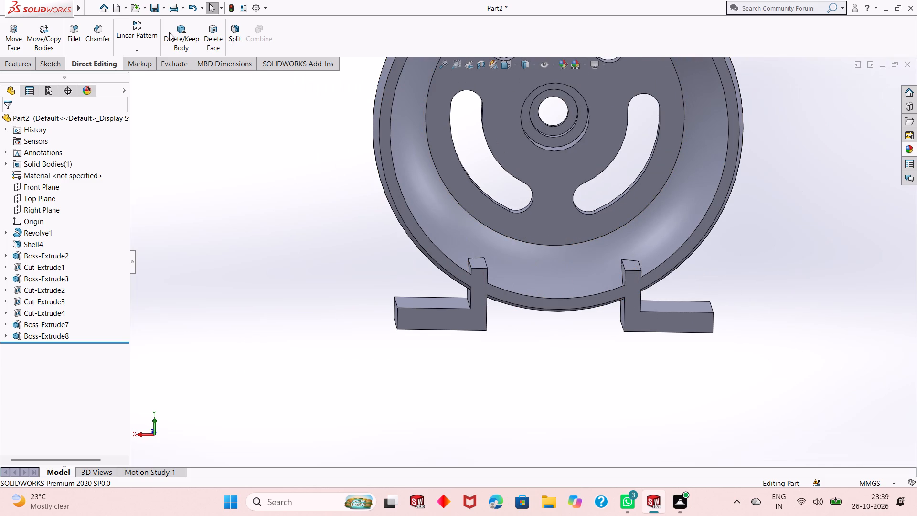
pyautogui.click(15, 67)
pyautogui.scroll(3, 511, 290)
pyautogui.moveTo(511, 290); pyautogui.dragTo(540, 276, button='middle')
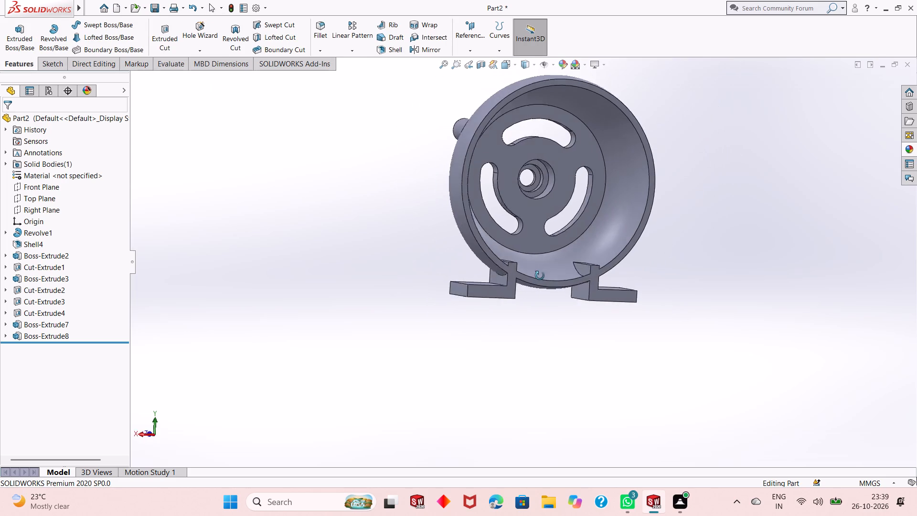
pyautogui.moveTo(540, 276); pyautogui.dragTo(700, 272, button='middle')
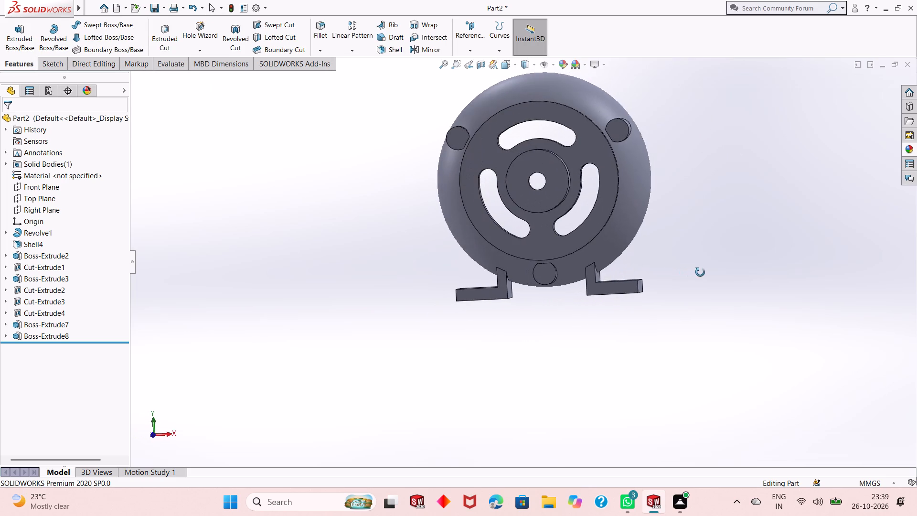
pyautogui.moveTo(700, 272); pyautogui.dragTo(704, 288, button='middle')
pyautogui.scroll(-2, 547, 260)
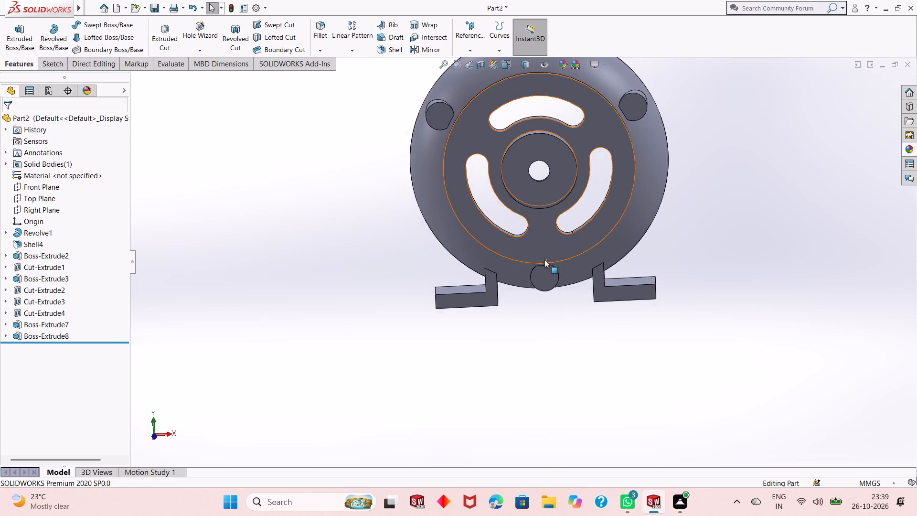
pyautogui.scroll(2, 540, 270)
pyautogui.scroll(-1, 544, 181)
pyautogui.scroll(2, 553, 309)
pyautogui.moveTo(562, 300); pyautogui.dragTo(582, 284, button='middle')
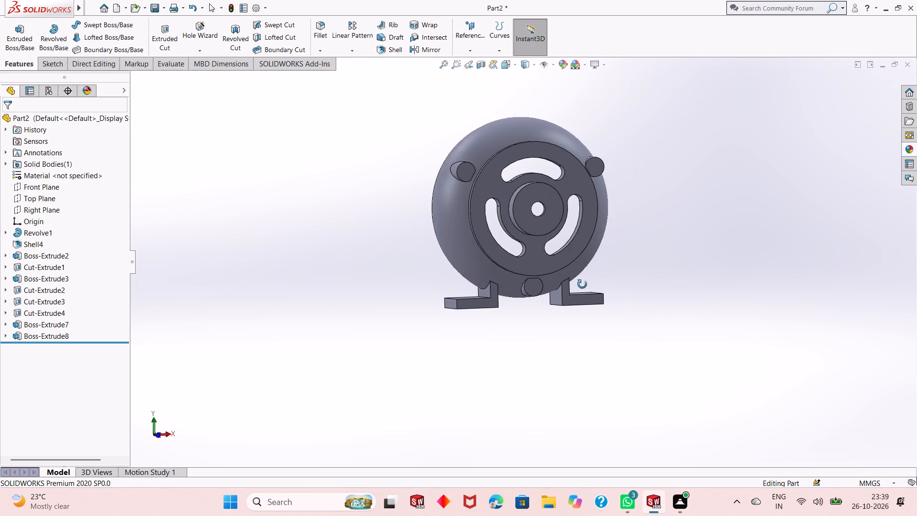
pyautogui.moveTo(582, 284); pyautogui.dragTo(588, 290, button='middle')
pyautogui.scroll(-4, 486, 289)
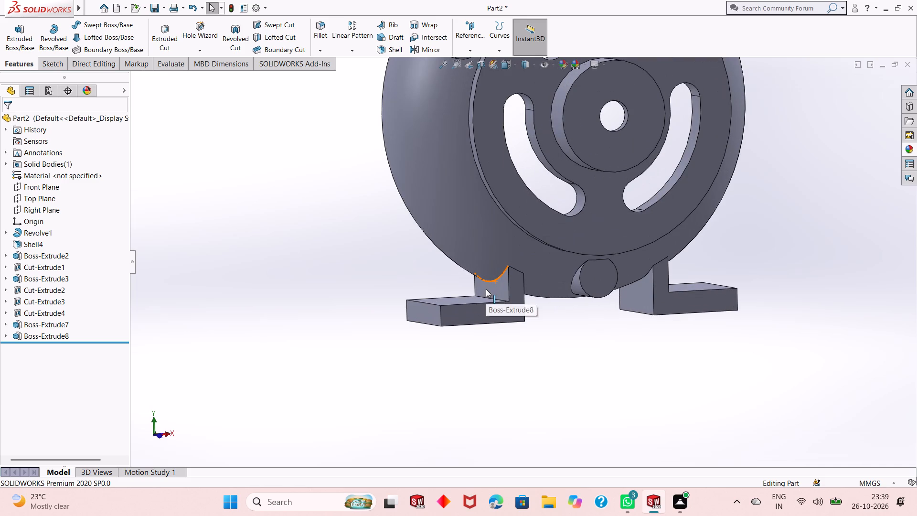
pyautogui.moveTo(682, 307); pyautogui.dragTo(660, 312, button='middle')
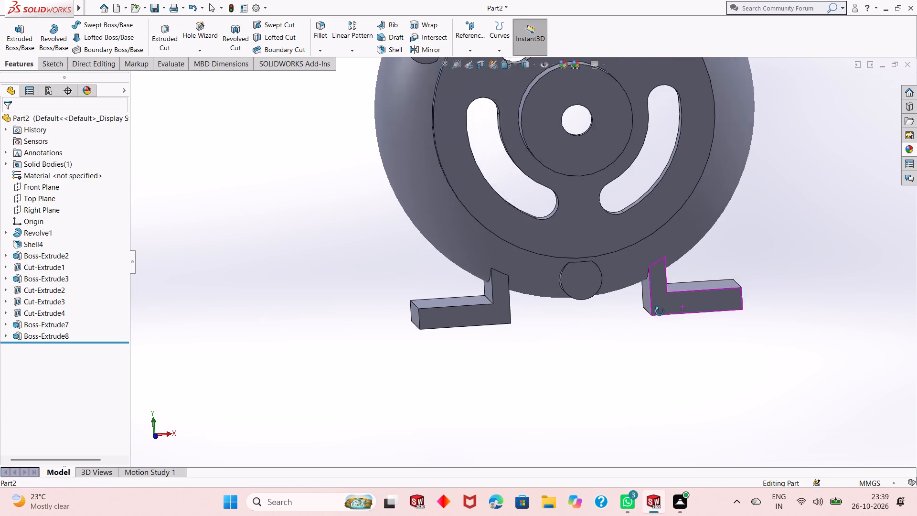
pyautogui.moveTo(660, 312); pyautogui.dragTo(648, 315, button='middle')
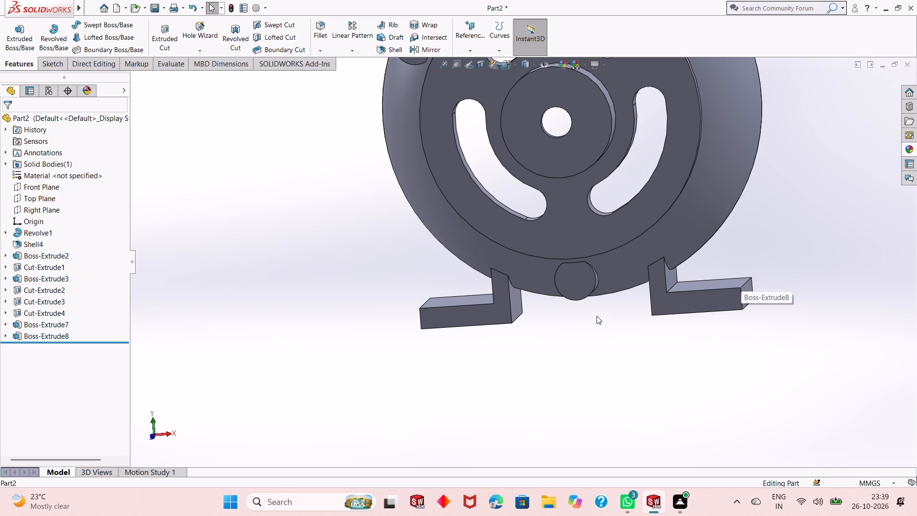
pyautogui.moveTo(570, 331); pyautogui.dragTo(576, 345, button='middle')
pyautogui.scroll(1, 576, 345)
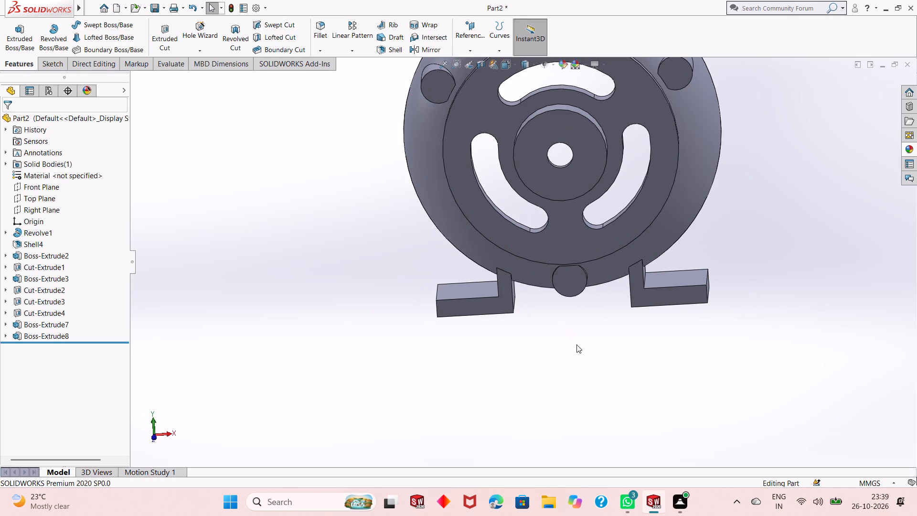
pyautogui.moveTo(646, 377); pyautogui.dragTo(672, 343, button='middle')
pyautogui.moveTo(614, 281); pyautogui.dragTo(603, 342, button='middle')
pyautogui.scroll(4, 603, 340)
pyautogui.scroll(-3, 555, 171)
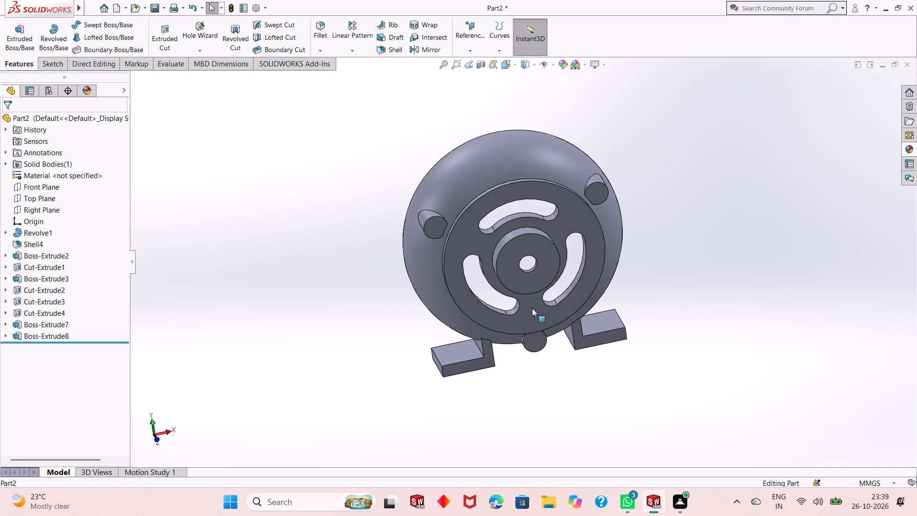
pyautogui.moveTo(525, 322); pyautogui.dragTo(541, 255, button='middle')
# On the offset bosses' end face, sketch three circles of about 5 mm radius, one centred on each boss.
pyautogui.click(611, 193)
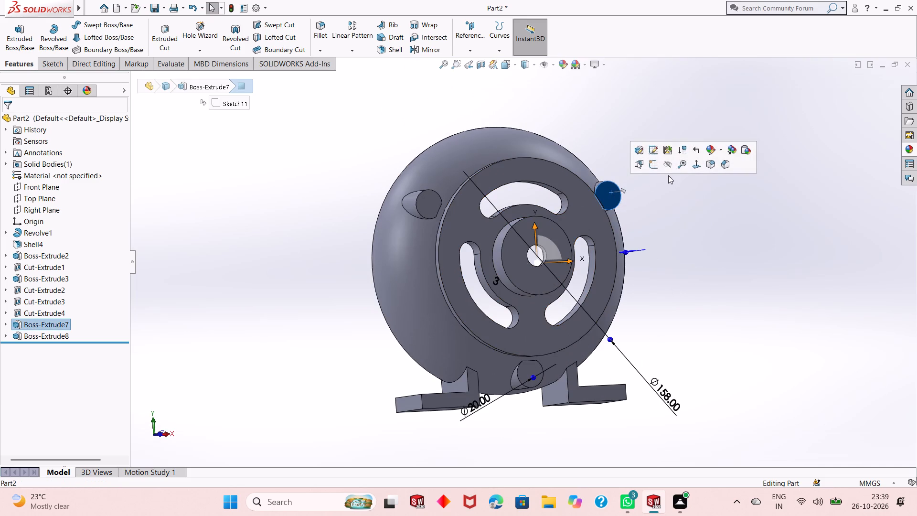
pyautogui.click(658, 169)
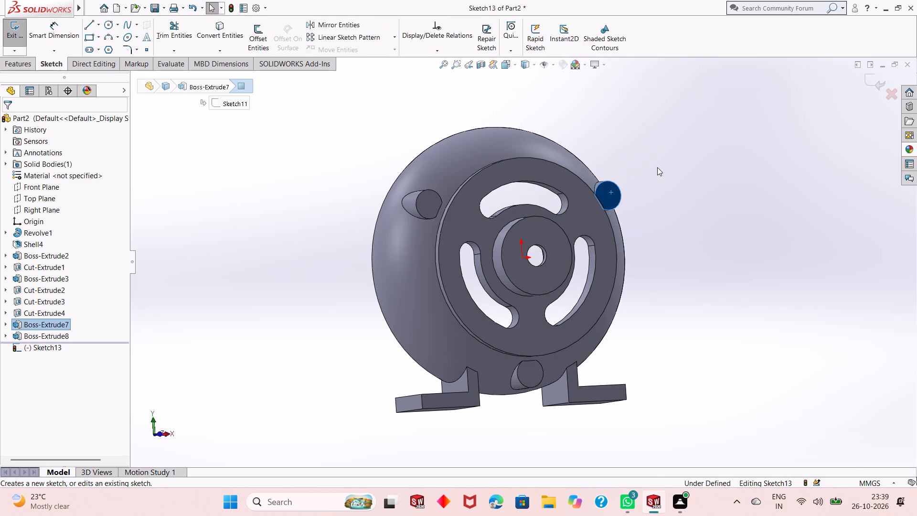
pyautogui.hotkey('ctrl', '8')
pyautogui.click(718, 144)
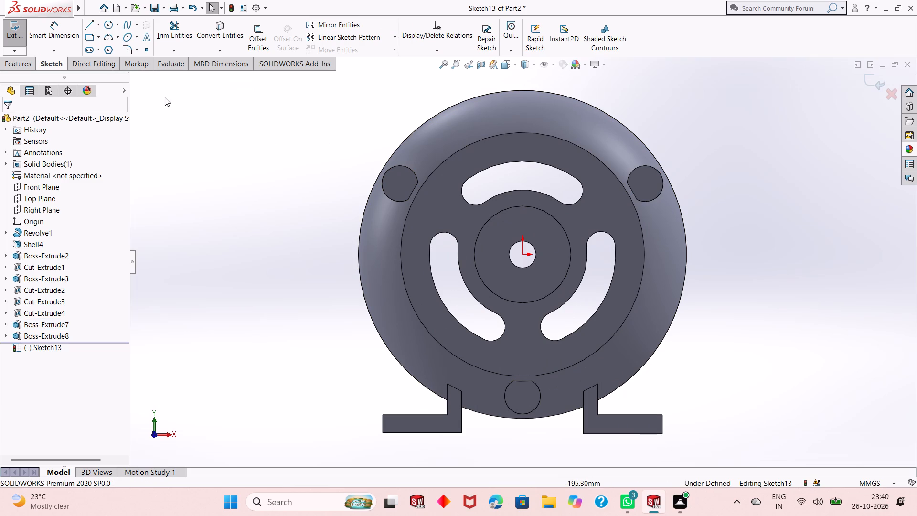
pyautogui.click(111, 24)
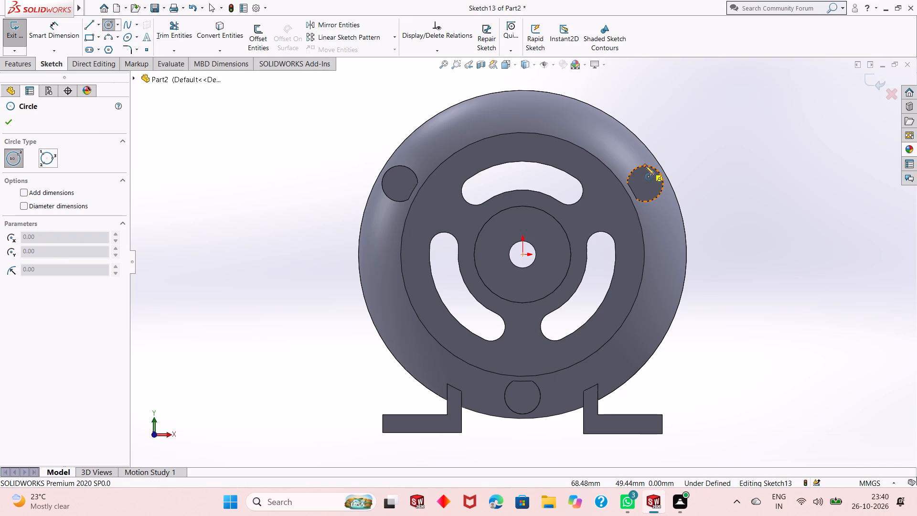
pyautogui.click(646, 185)
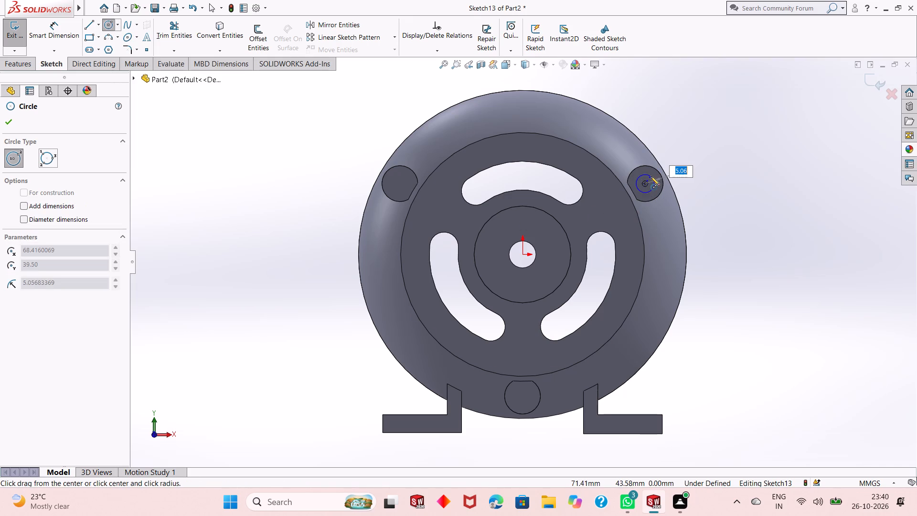
pyautogui.click(650, 176)
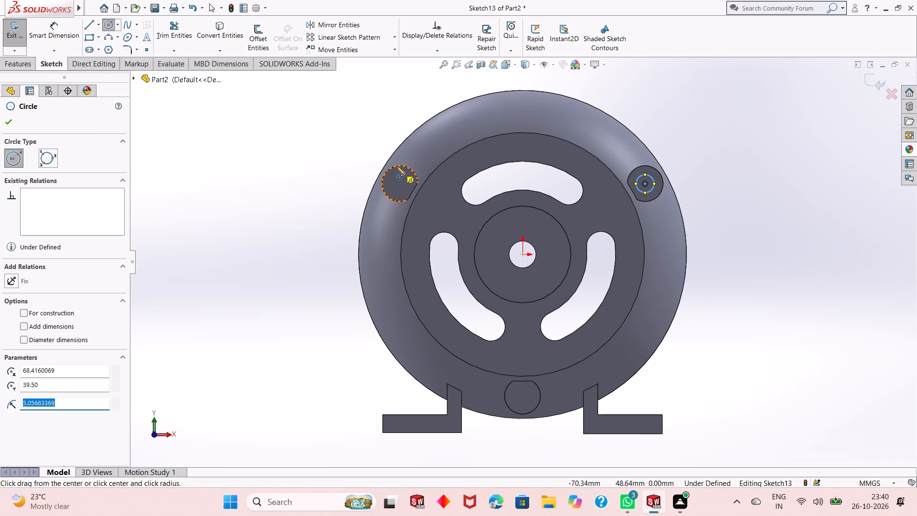
pyautogui.click(400, 185)
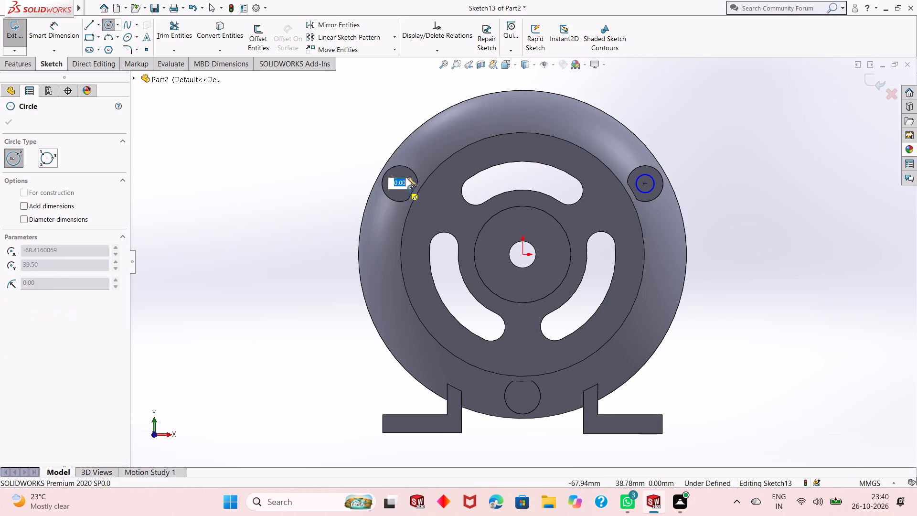
pyautogui.click(407, 178)
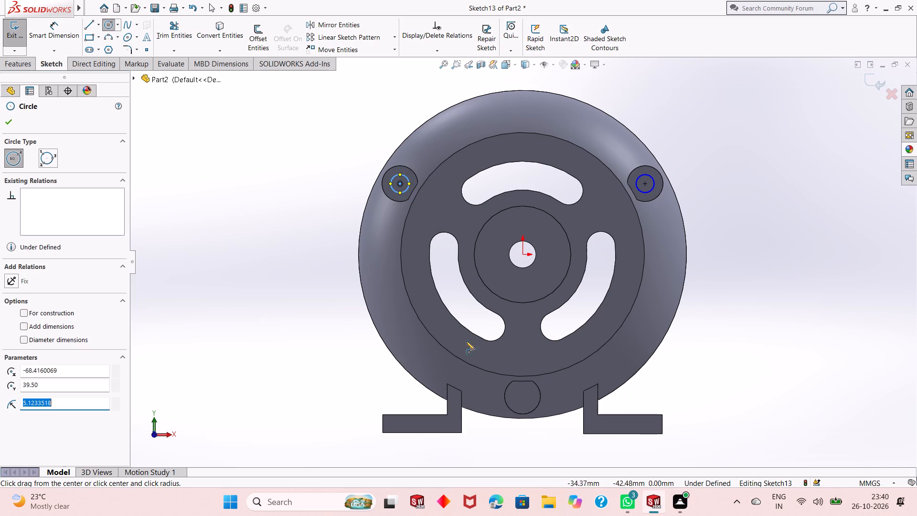
pyautogui.click(524, 397)
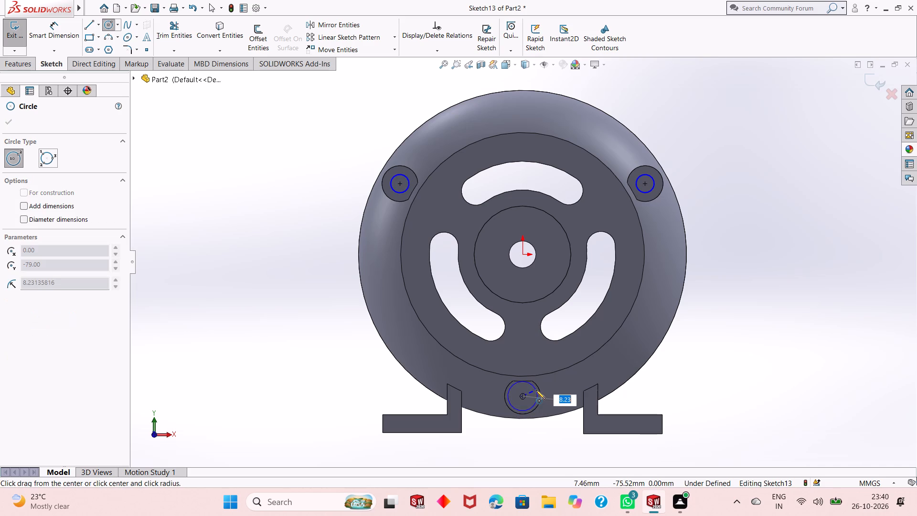
pyautogui.click(530, 391)
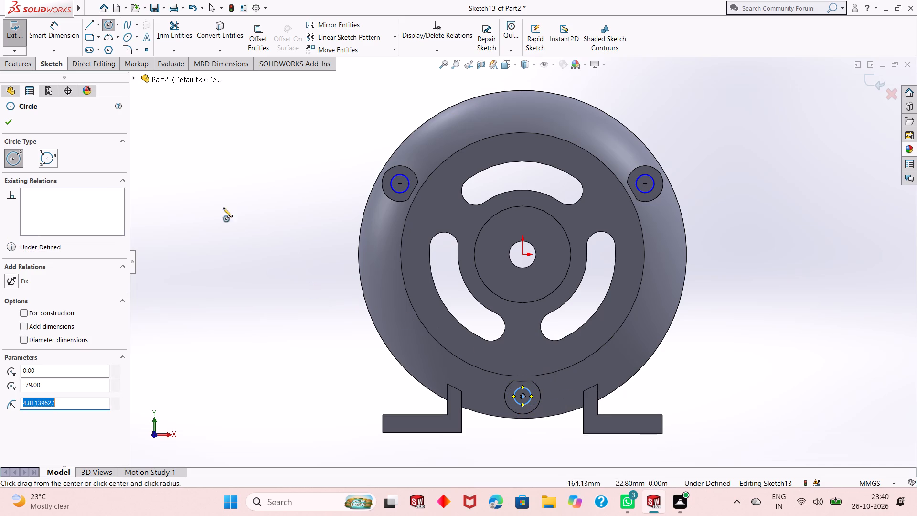
pyautogui.rightClick(205, 190)
pyautogui.click(244, 199)
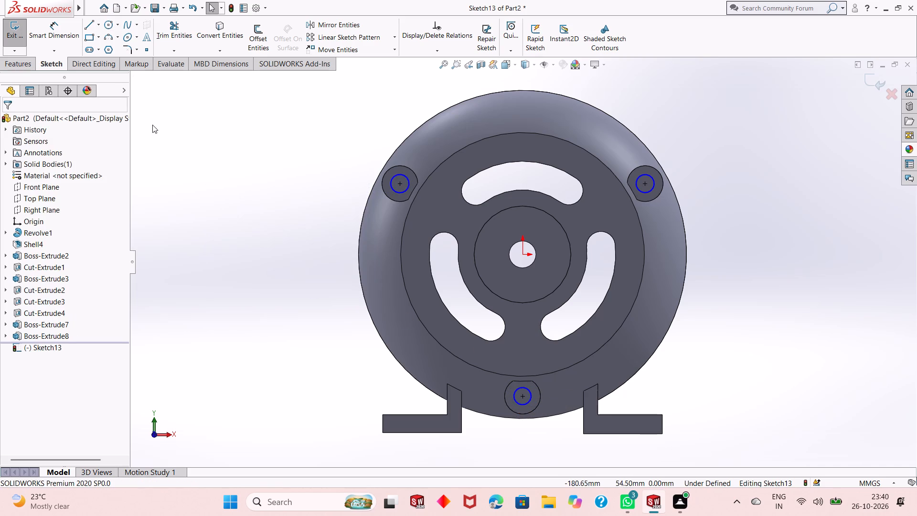
# Dimension the circle on the bottom boss to a 6 mm diameter.
pyautogui.click(41, 32)
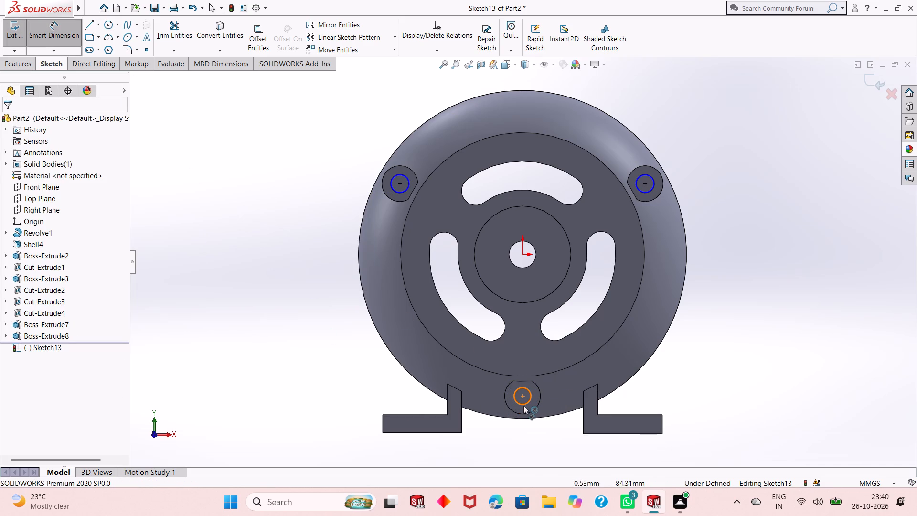
pyautogui.click(524, 407)
pyautogui.click(280, 423)
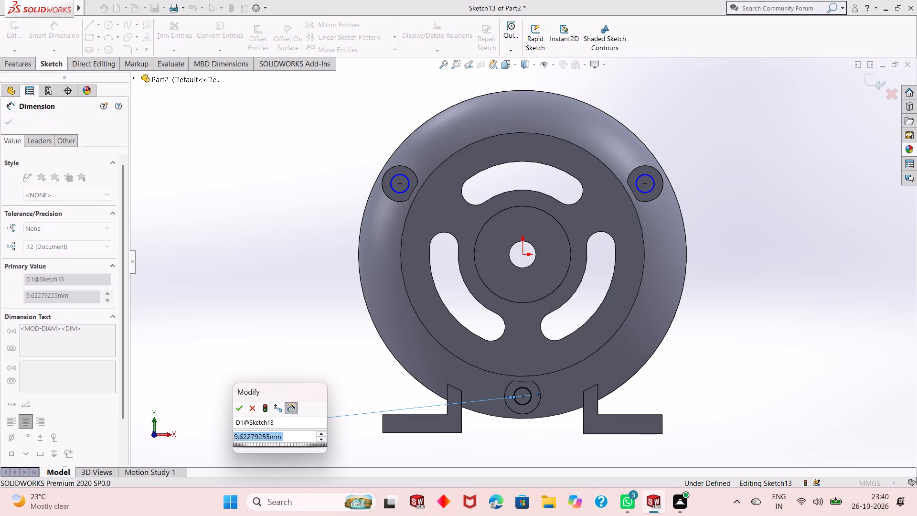
pyautogui.press('6')
pyautogui.press('Return')
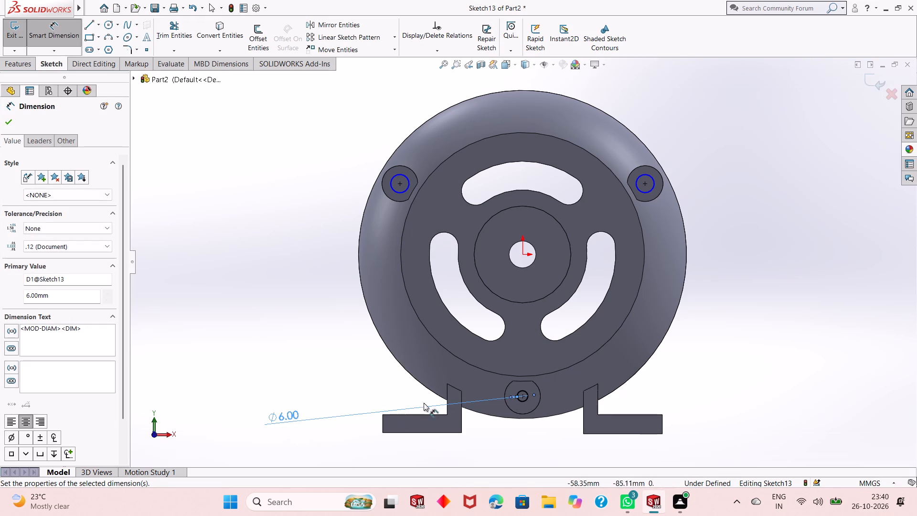
pyautogui.rightClick(725, 215)
pyautogui.click(756, 243)
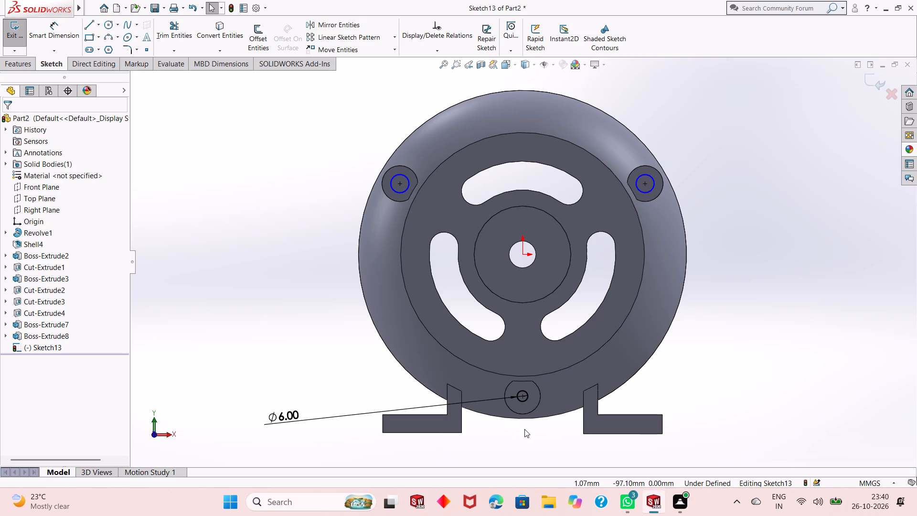
# Add an Equal relation between the three boss circles.
pyautogui.keyDown('ctrl'); pyautogui.click(530, 400); pyautogui.keyUp('ctrl')
pyautogui.keyDown('ctrl'); pyautogui.click(640, 189); pyautogui.keyUp('ctrl')
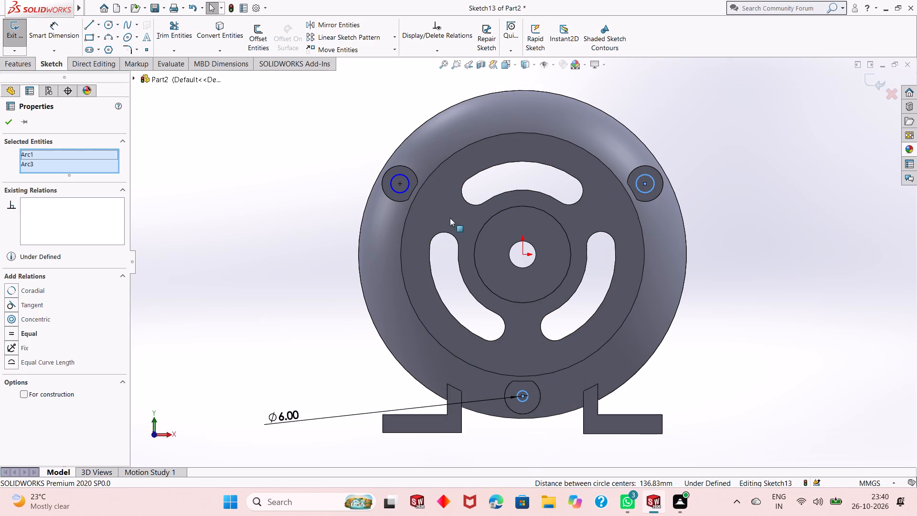
pyautogui.keyDown('ctrl'); pyautogui.click(389, 187); pyautogui.keyUp('ctrl')
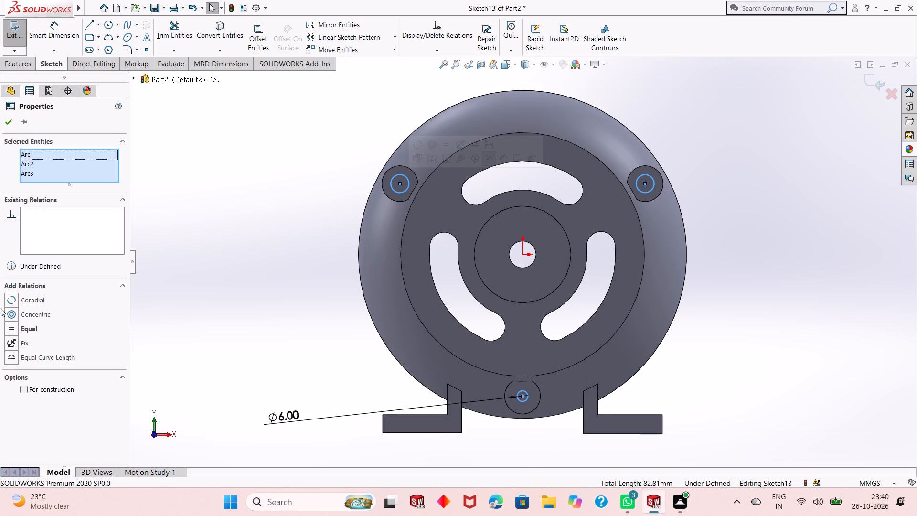
pyautogui.click(15, 331)
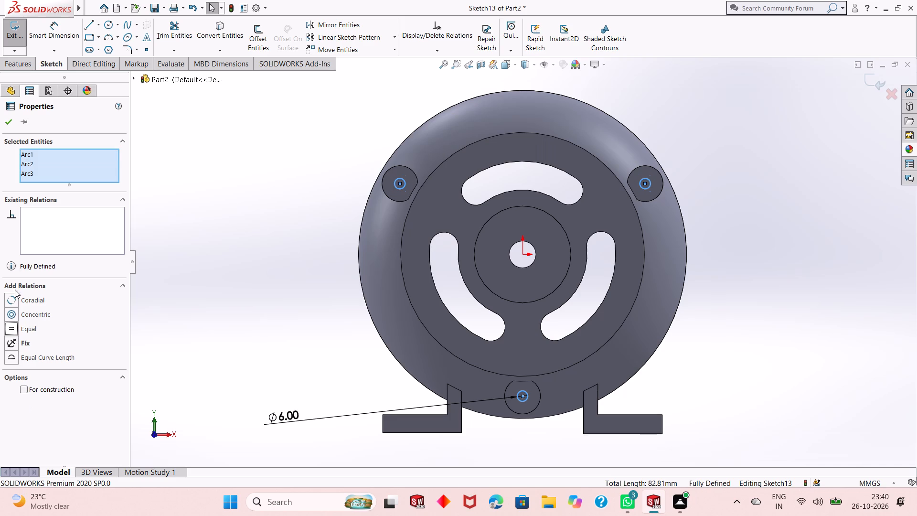
pyautogui.click(12, 129)
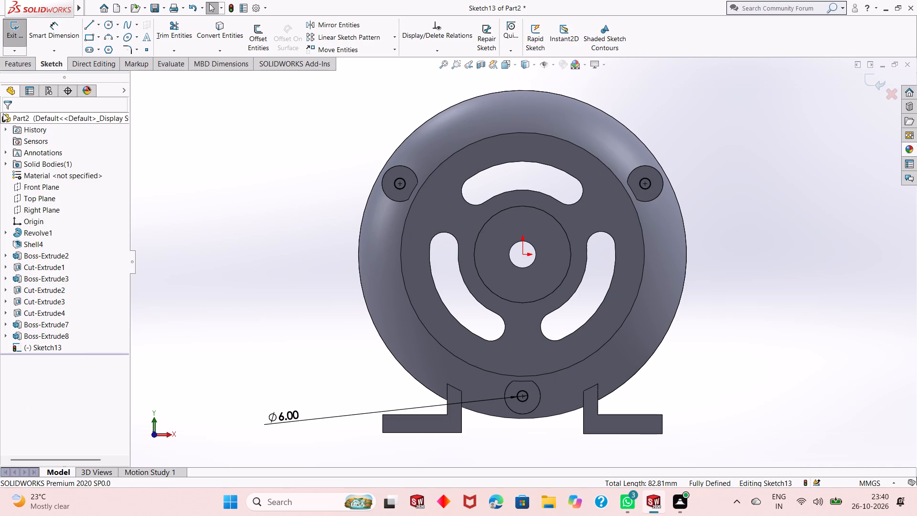
# Cut-extrude the three circles Through All to make holes through the offset bosses.
pyautogui.click(23, 65)
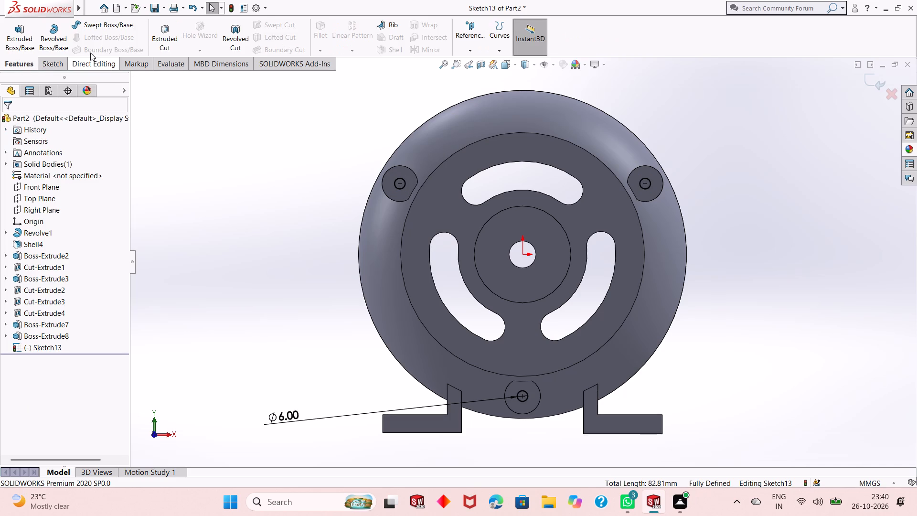
pyautogui.click(192, 29)
pyautogui.click(171, 35)
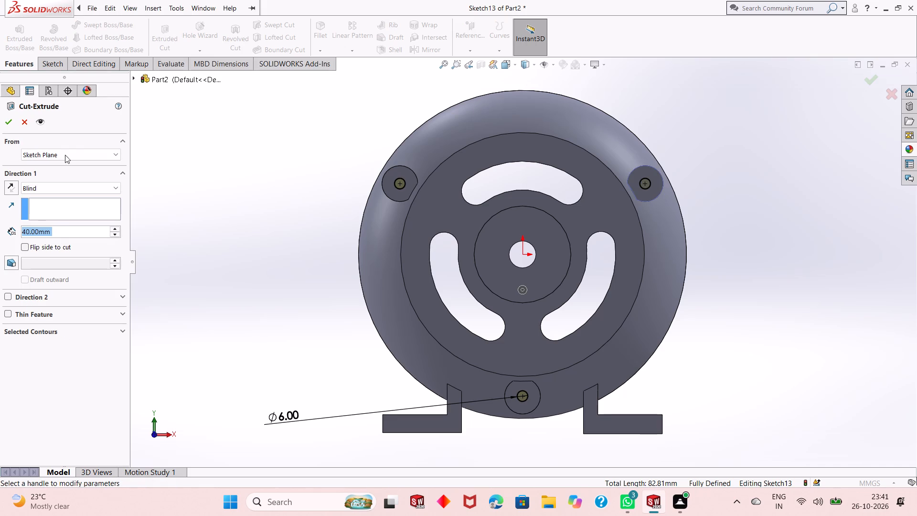
pyautogui.click(99, 181)
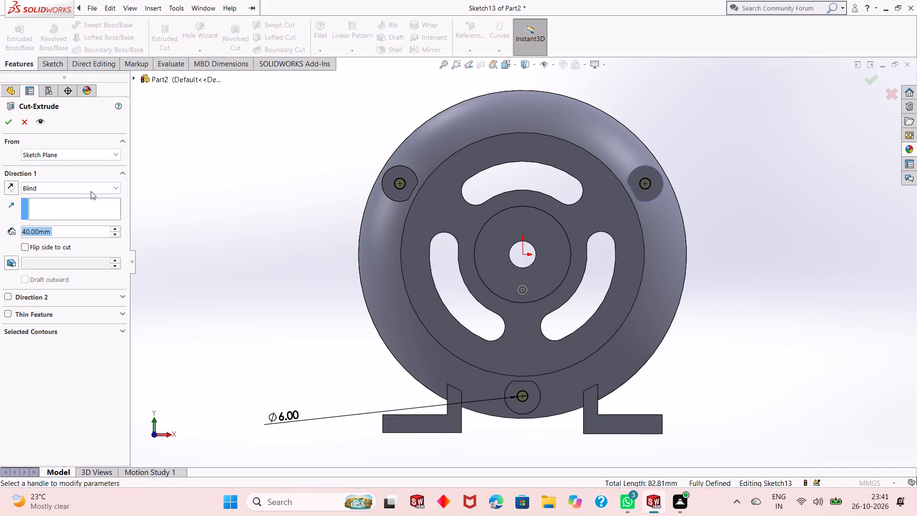
pyautogui.click(92, 189)
pyautogui.click(98, 210)
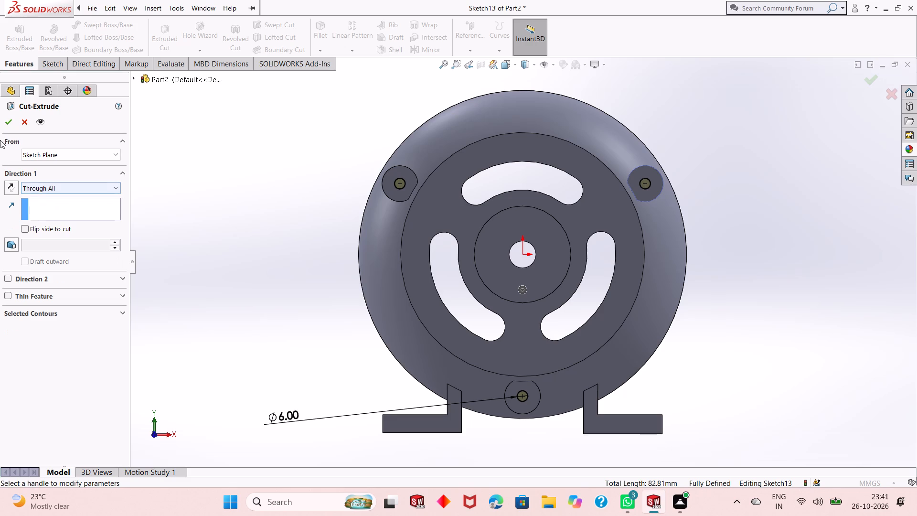
pyautogui.click(5, 120)
pyautogui.click(267, 188)
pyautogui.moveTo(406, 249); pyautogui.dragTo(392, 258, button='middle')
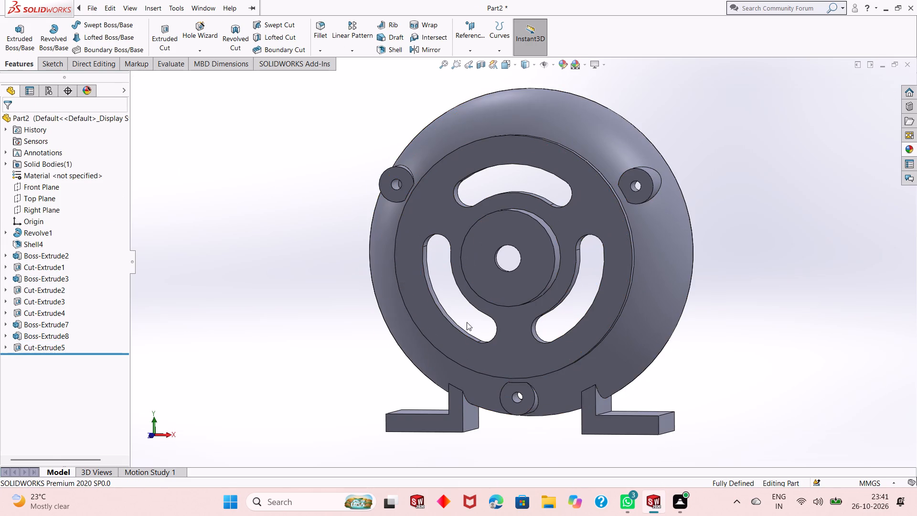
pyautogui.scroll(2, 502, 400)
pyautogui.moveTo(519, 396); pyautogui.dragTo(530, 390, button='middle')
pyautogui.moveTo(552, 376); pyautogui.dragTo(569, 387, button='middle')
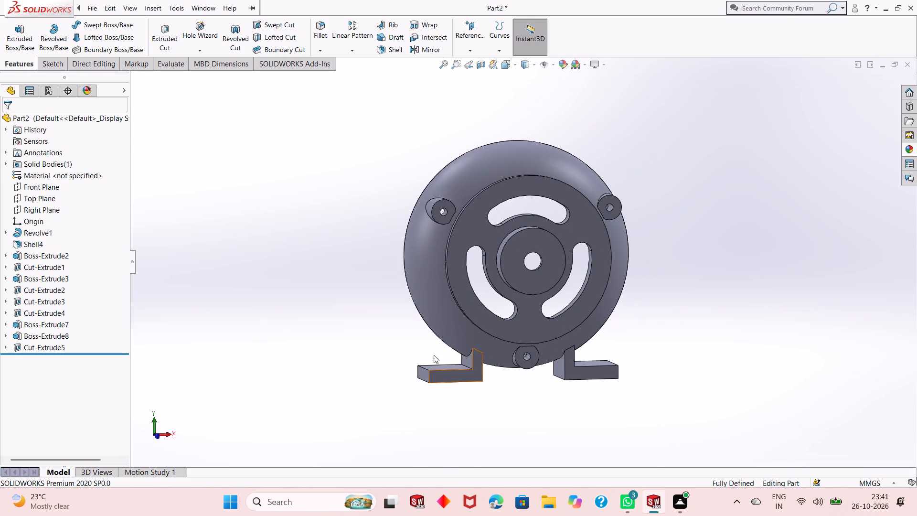
# Start a sketch on the left foot's upper face and draw circles of about 4.35 mm radius on the left foot and 8 mm on the right.
pyautogui.click(439, 364)
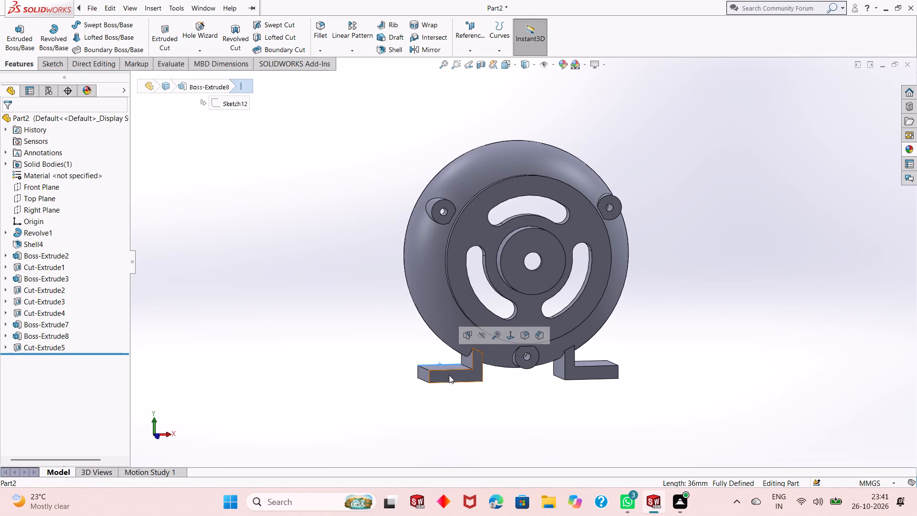
pyautogui.moveTo(455, 402); pyautogui.dragTo(455, 408, button='middle')
pyautogui.moveTo(459, 390); pyautogui.dragTo(468, 404, button='middle')
pyautogui.click(454, 369)
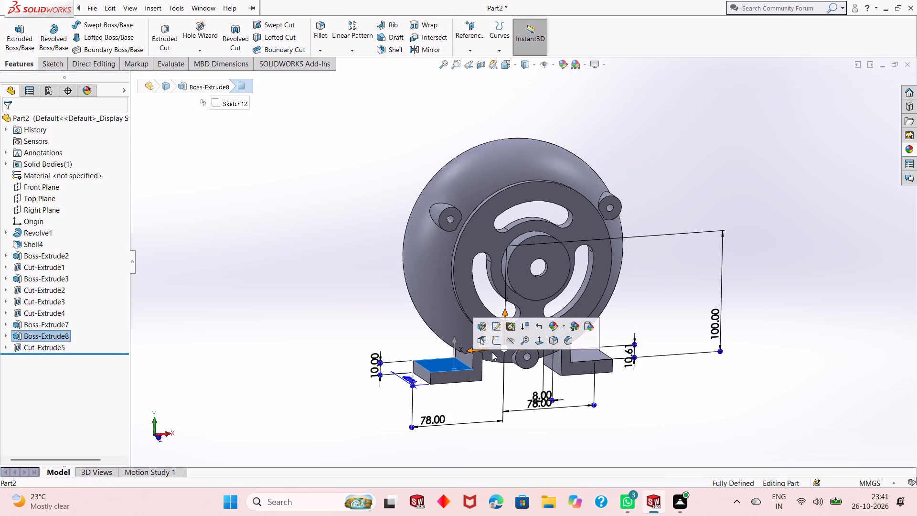
pyautogui.click(496, 344)
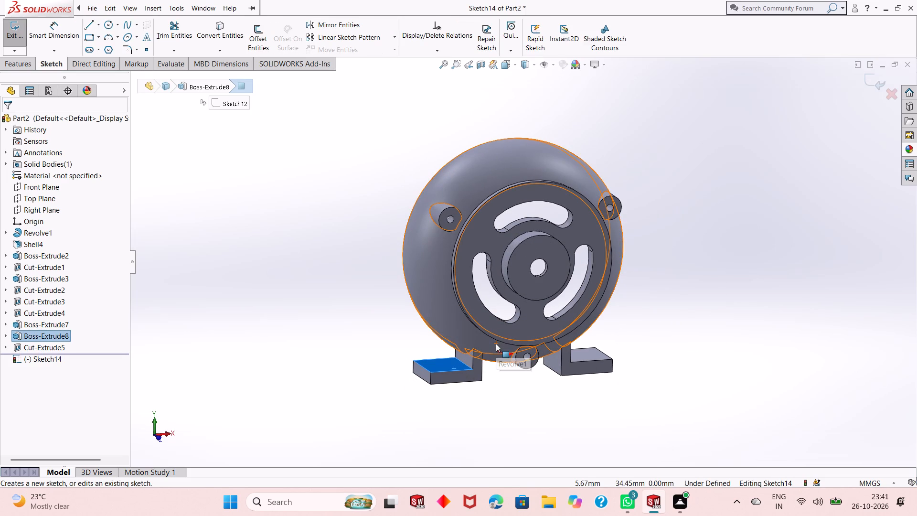
pyautogui.hotkey('ctrl', '8')
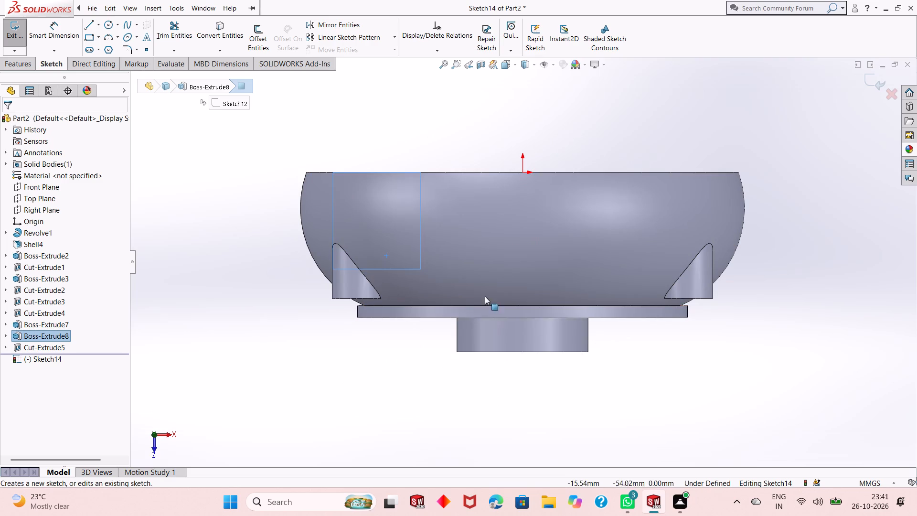
pyautogui.middleClick(485, 290)
pyautogui.moveTo(494, 359); pyautogui.dragTo(500, 229, button='middle')
pyautogui.click(294, 295)
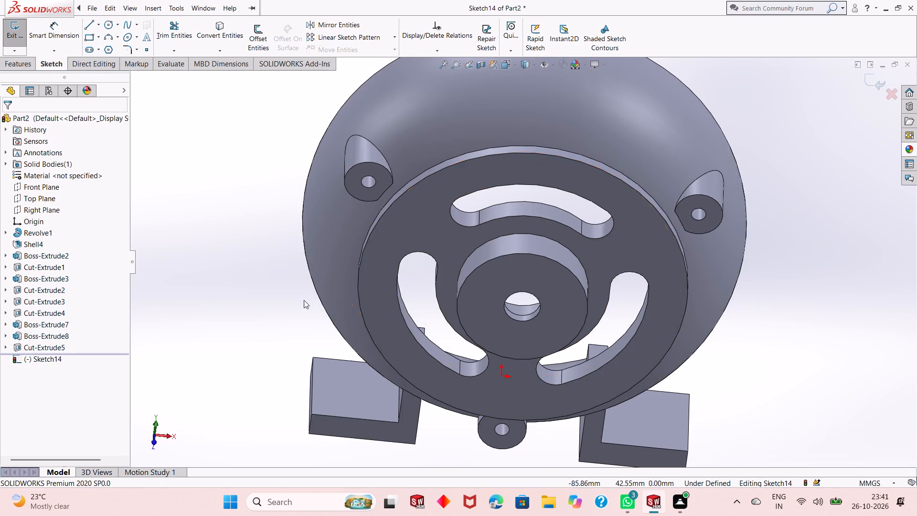
pyautogui.scroll(1, 467, 431)
pyautogui.moveTo(467, 431); pyautogui.dragTo(506, 421, button='middle')
pyautogui.scroll(1, 478, 421)
pyautogui.moveTo(454, 402); pyautogui.dragTo(447, 409, button='middle')
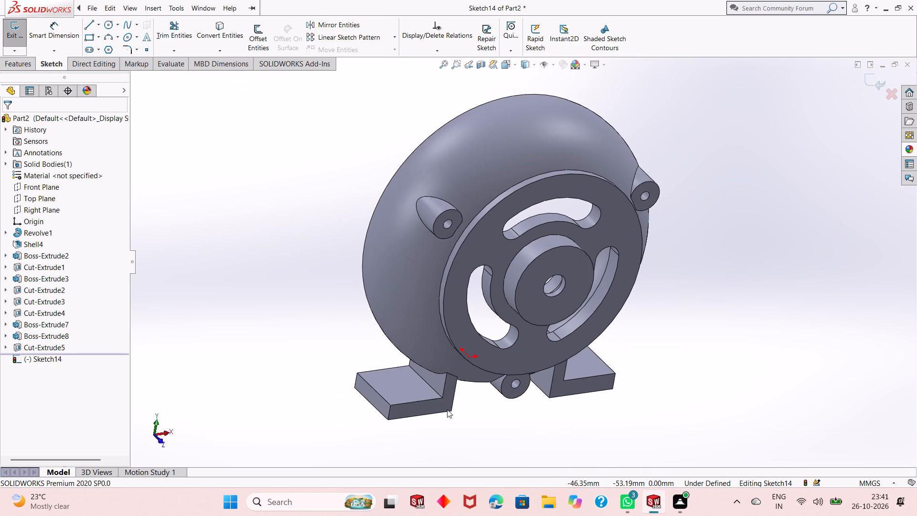
pyautogui.click(109, 22)
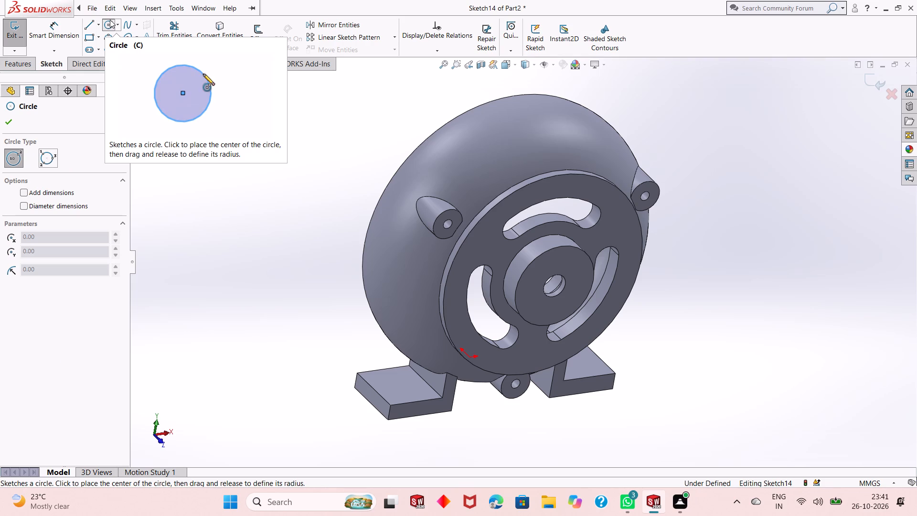
pyautogui.click(397, 384)
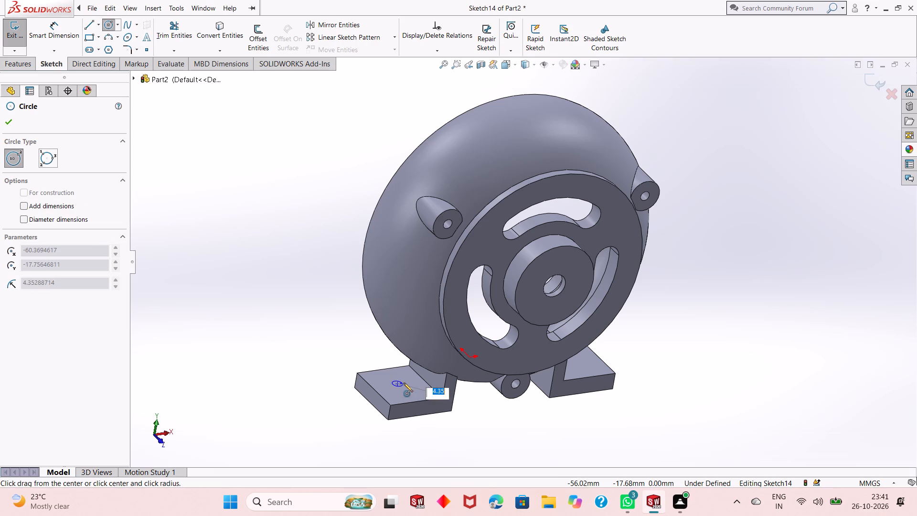
pyautogui.click(404, 383)
pyautogui.click(580, 359)
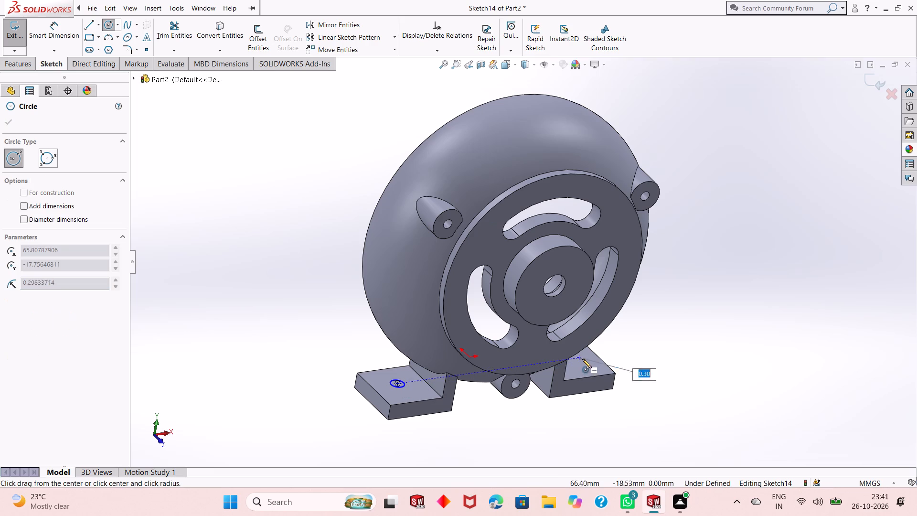
pyautogui.click(583, 365)
pyautogui.rightClick(613, 345)
pyautogui.click(667, 351)
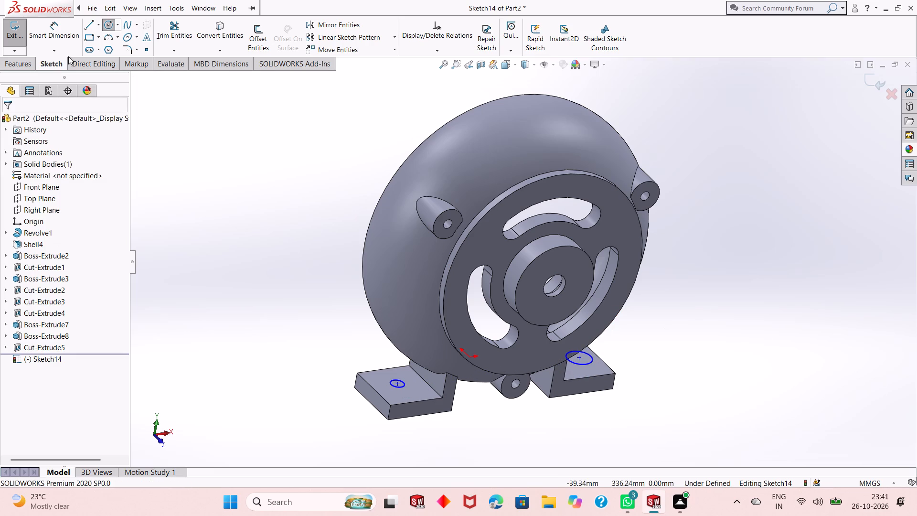
# Dimension the circle on the left foot to an 8.5 mm diameter.
pyautogui.click(41, 36)
pyautogui.click(404, 386)
pyautogui.click(302, 425)
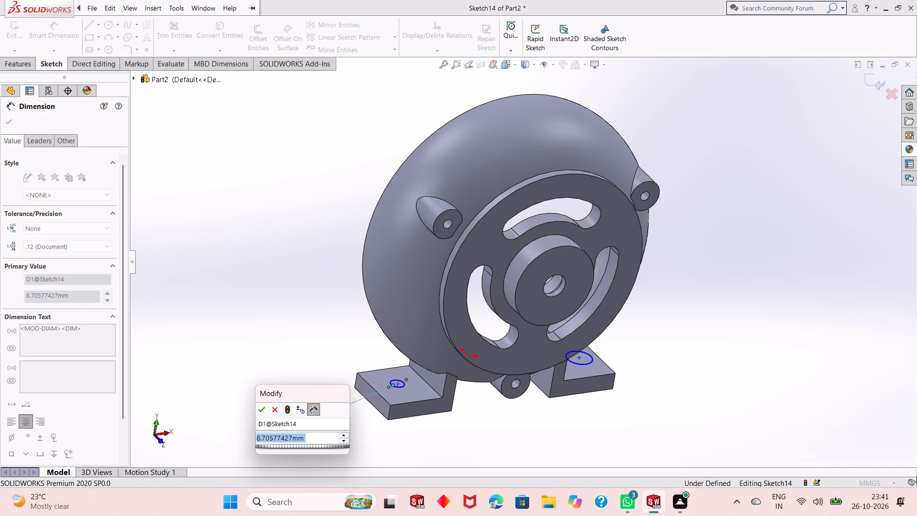
pyautogui.write('8.5')
pyautogui.press('Return')
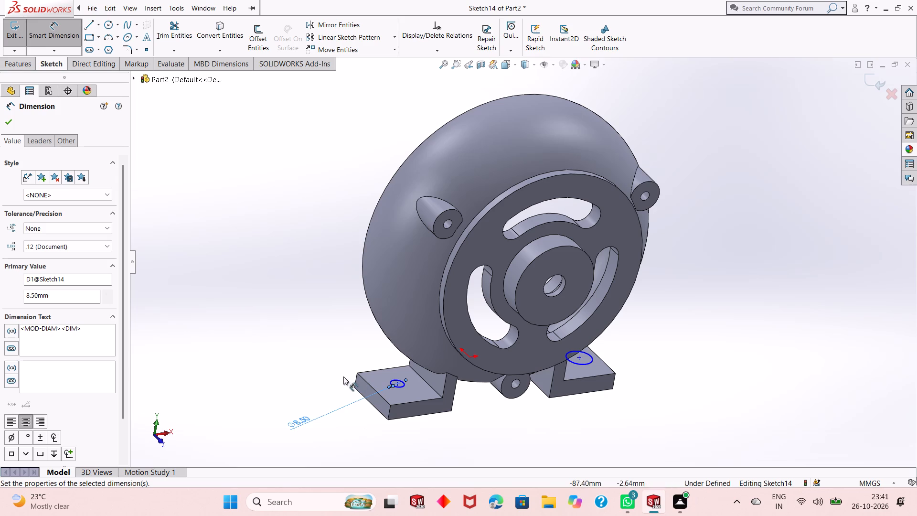
# Dimension the left circle's centre 15 mm from the front edge of the left foot's upper face.
pyautogui.scroll(-2, 388, 383)
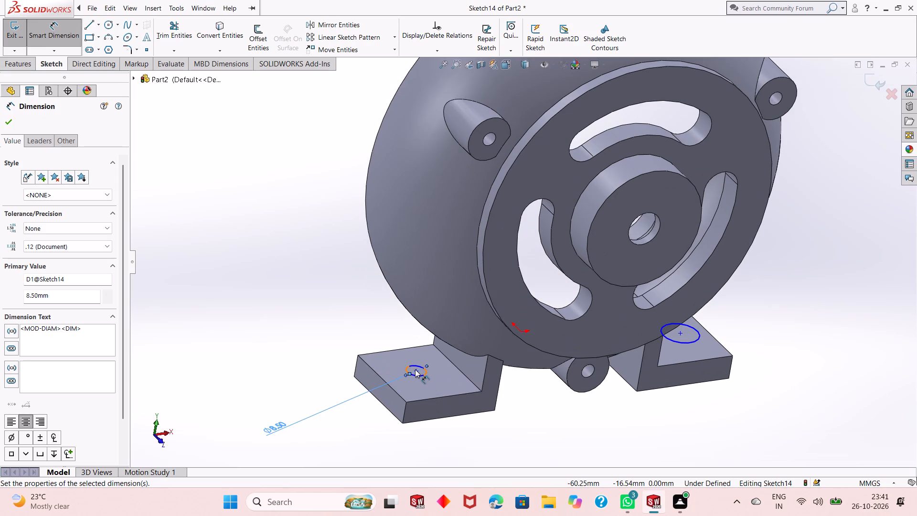
pyautogui.click(418, 370)
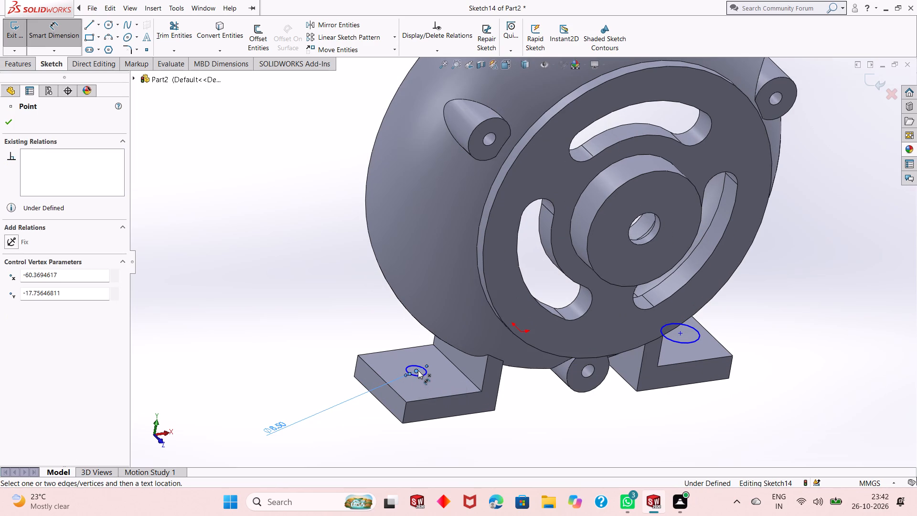
pyautogui.click(432, 398)
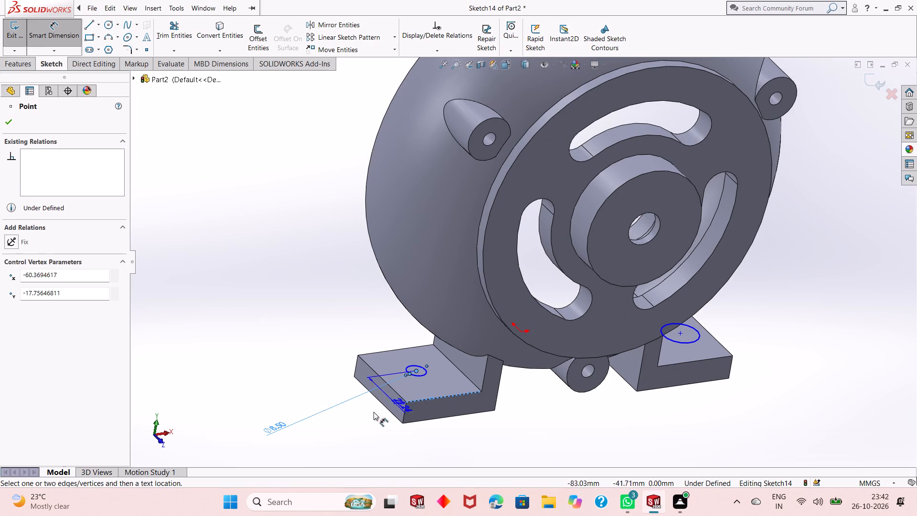
pyautogui.click(360, 414)
pyautogui.write('15')
pyautogui.press('Return')
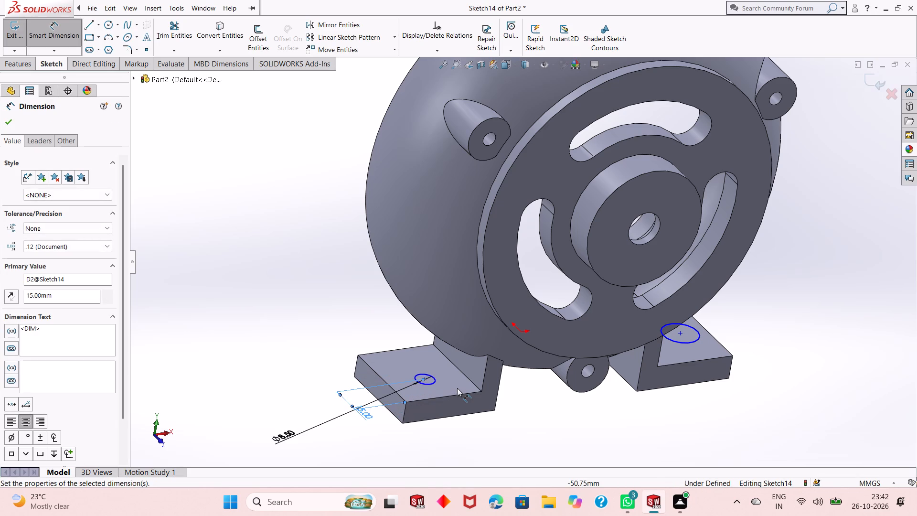
# Dimension the left circle's centre 15 mm from the outer side edge of the left foot.
pyautogui.moveTo(486, 396); pyautogui.dragTo(483, 436, button='middle')
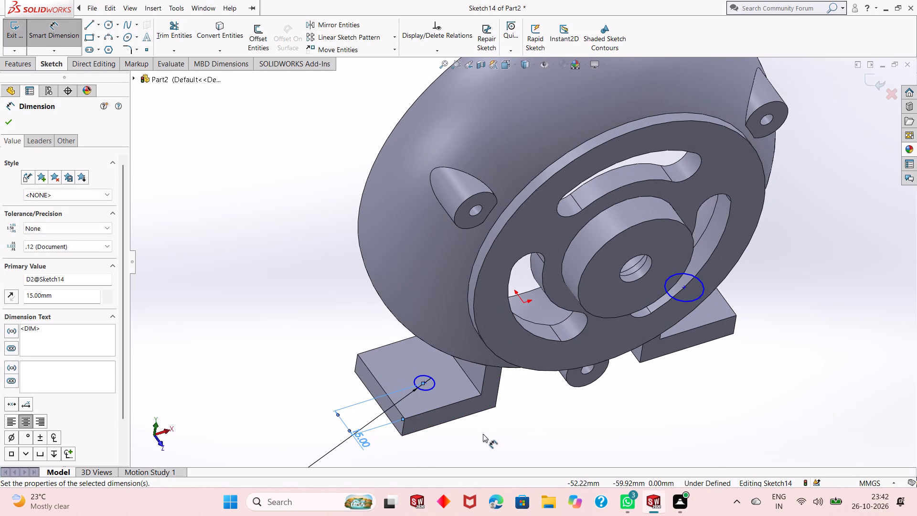
pyautogui.click(425, 384)
pyautogui.click(396, 407)
pyautogui.click(296, 283)
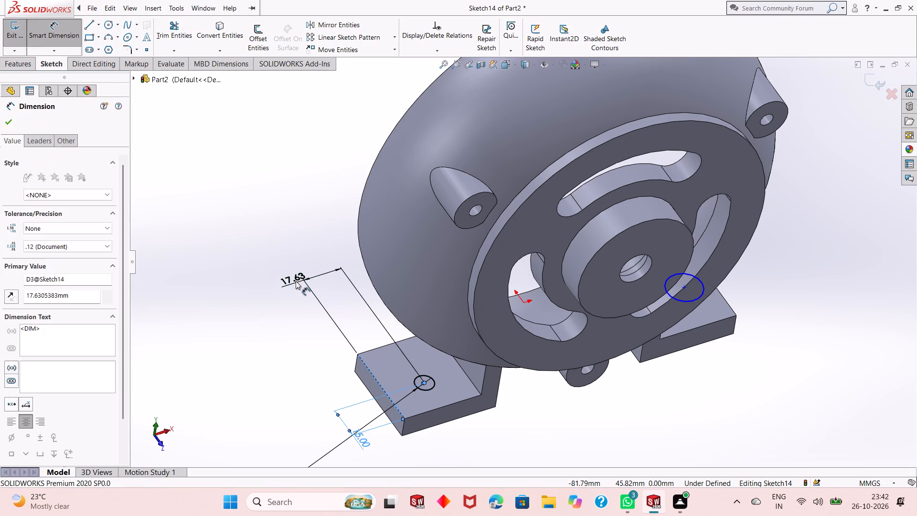
pyautogui.write('15')
pyautogui.press('Return')
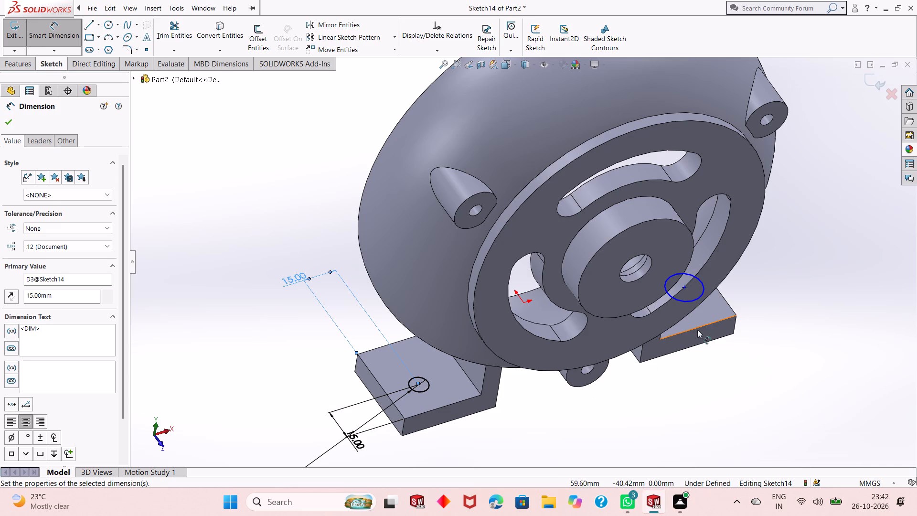
# Dimension the circle on the right foot to an 8.5 mm diameter.
pyautogui.moveTo(696, 342); pyautogui.dragTo(680, 312, button='middle')
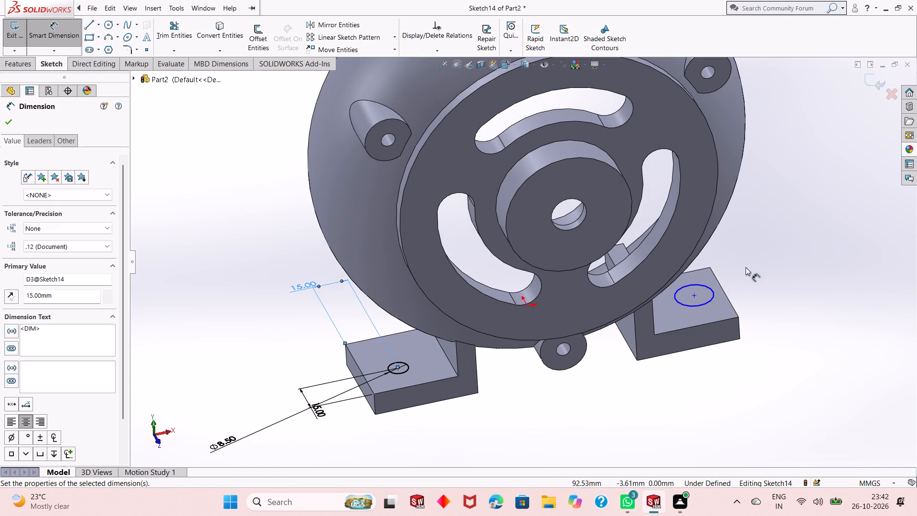
pyautogui.click(713, 294)
pyautogui.click(753, 240)
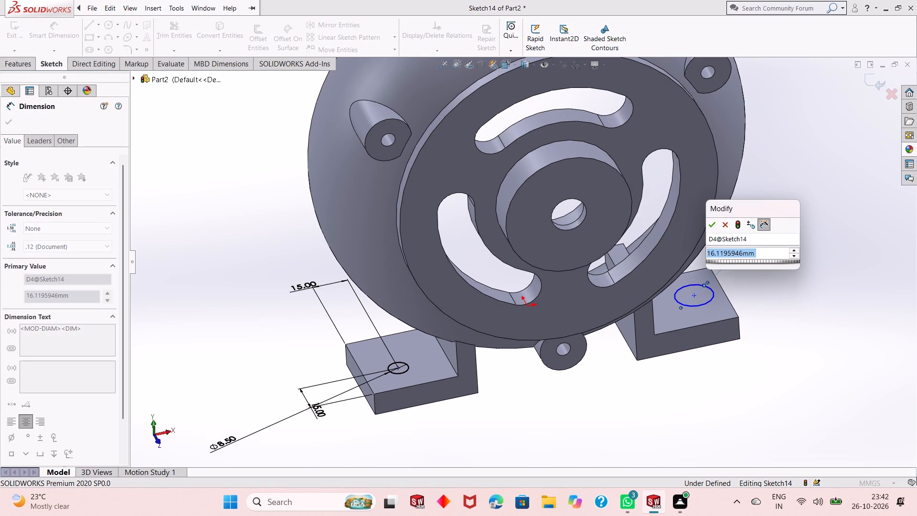
pyautogui.write('8.')
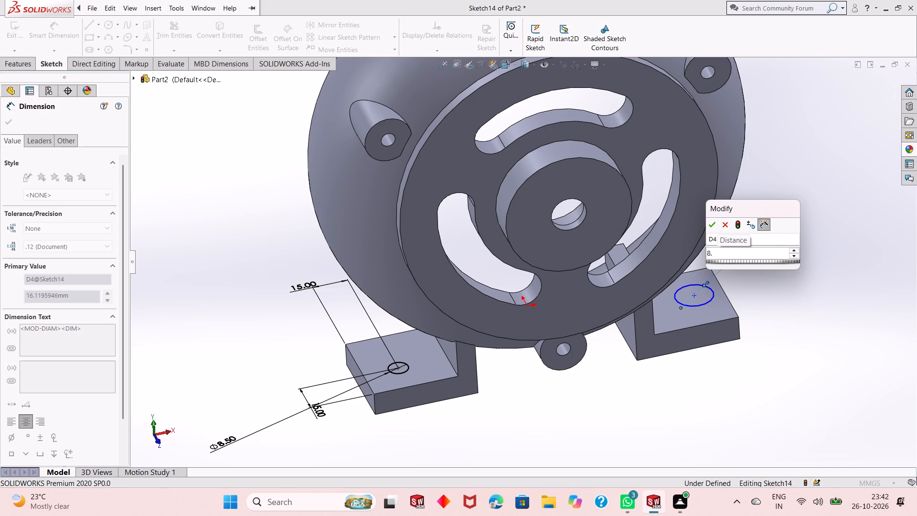
pyautogui.press('5')
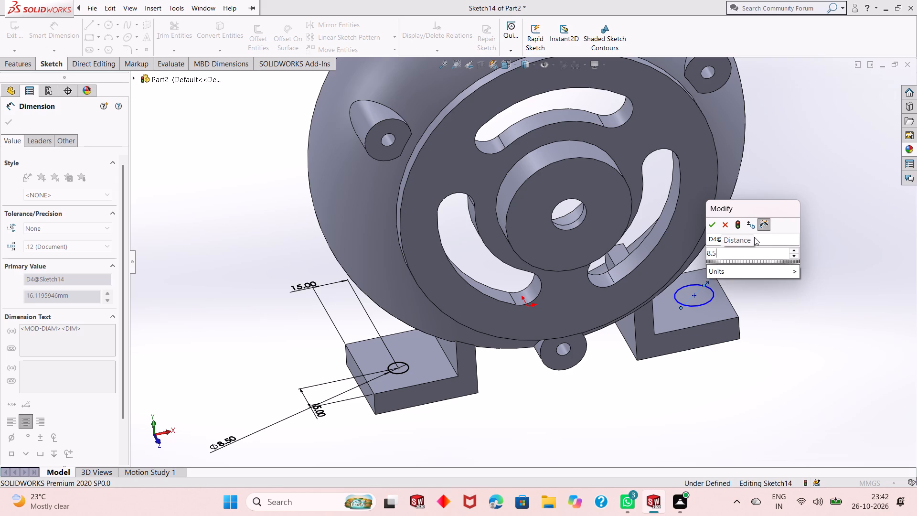
pyautogui.press('Return')
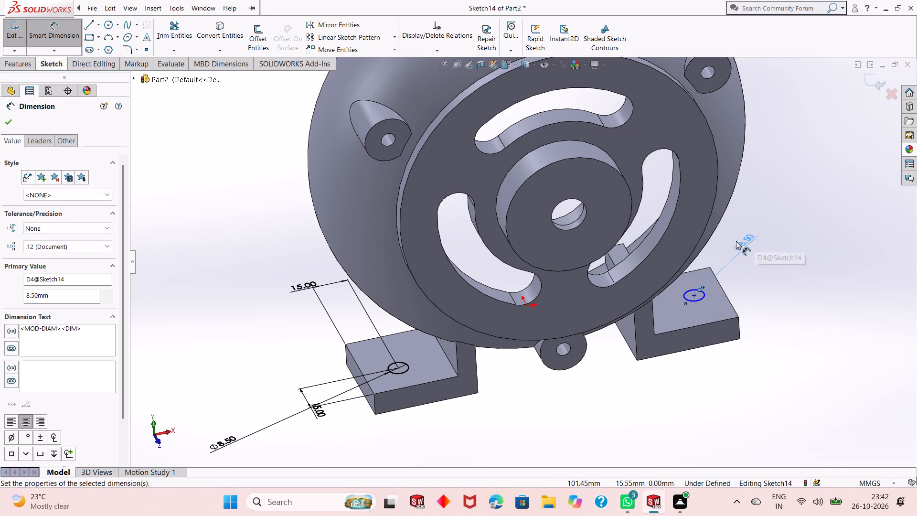
# Dimension the right circle's centre 15 mm from the outer side edge of the right foot.
pyautogui.click(695, 294)
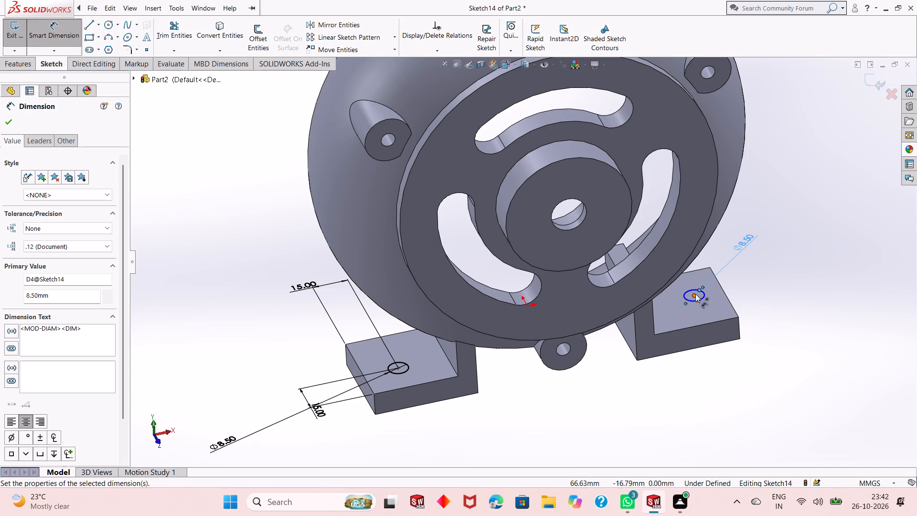
pyautogui.click(726, 297)
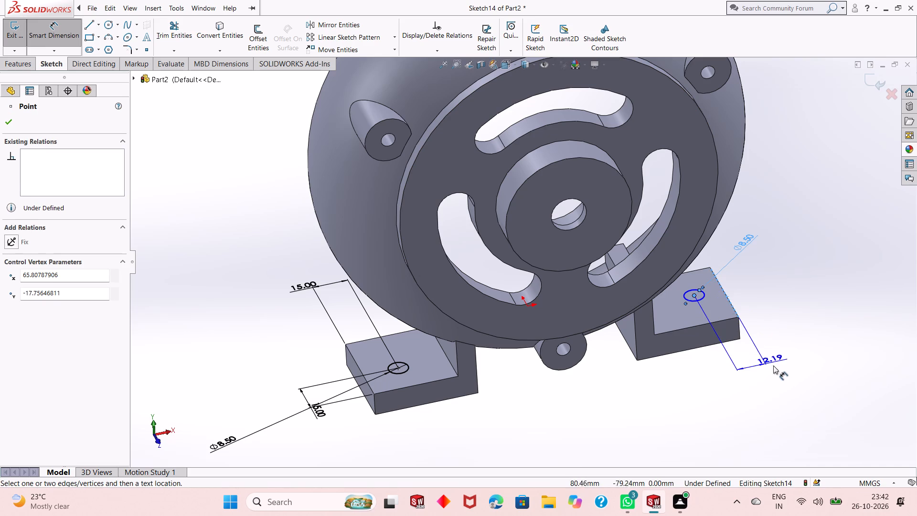
pyautogui.click(774, 366)
pyautogui.write('15')
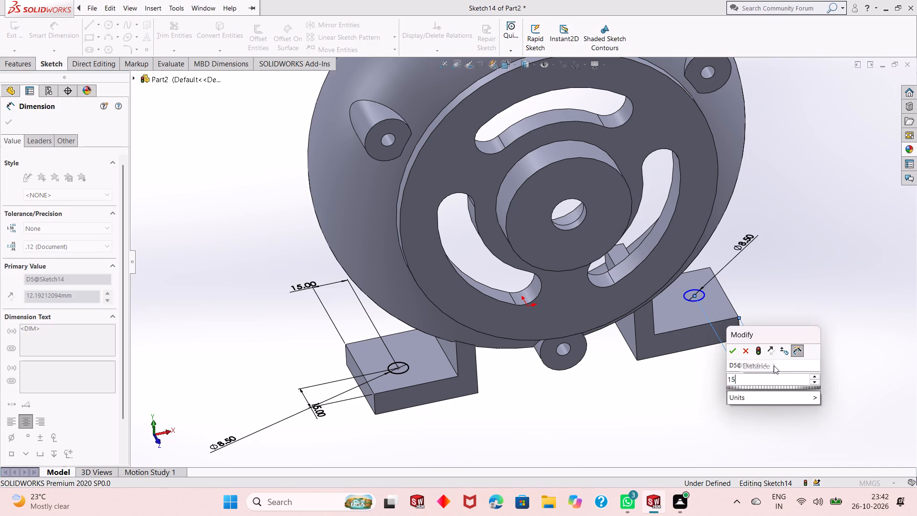
pyautogui.press('Return')
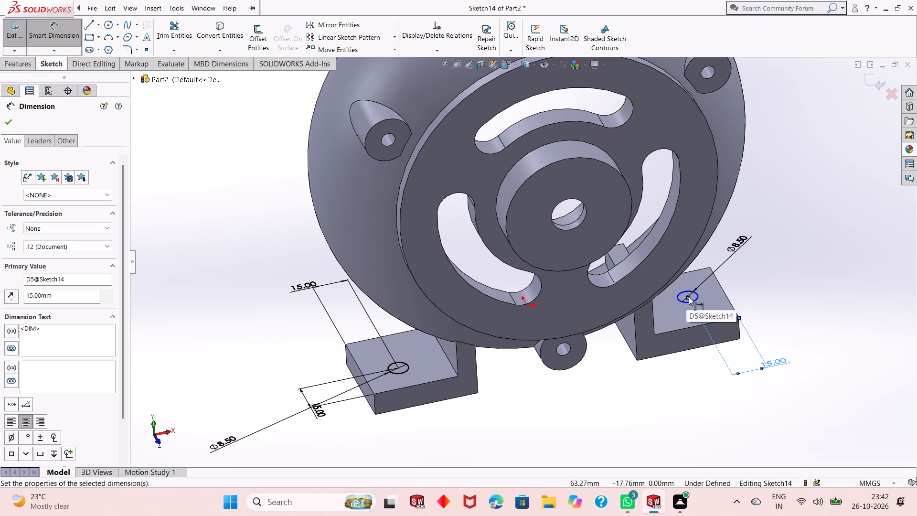
# Dimension the right circle's centre 15 mm from the front edge of the right foot's upper face.
pyautogui.click(689, 297)
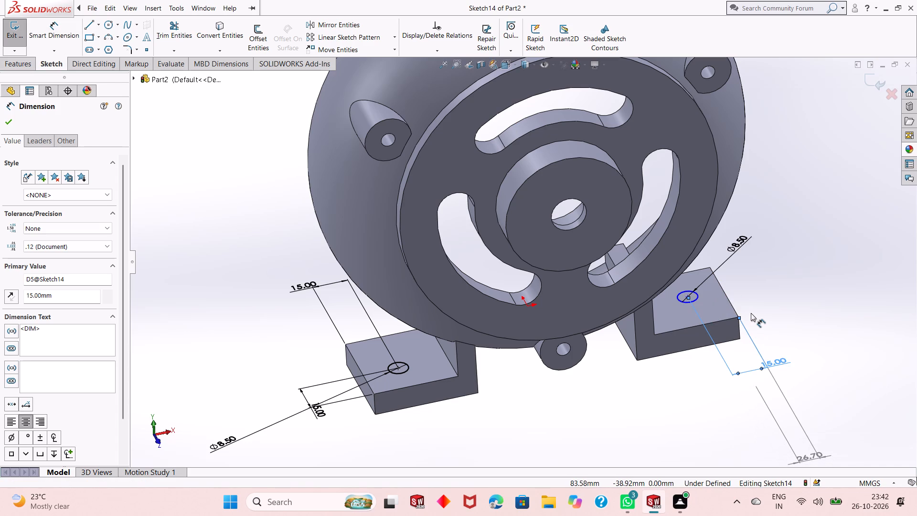
pyautogui.press('Escape')
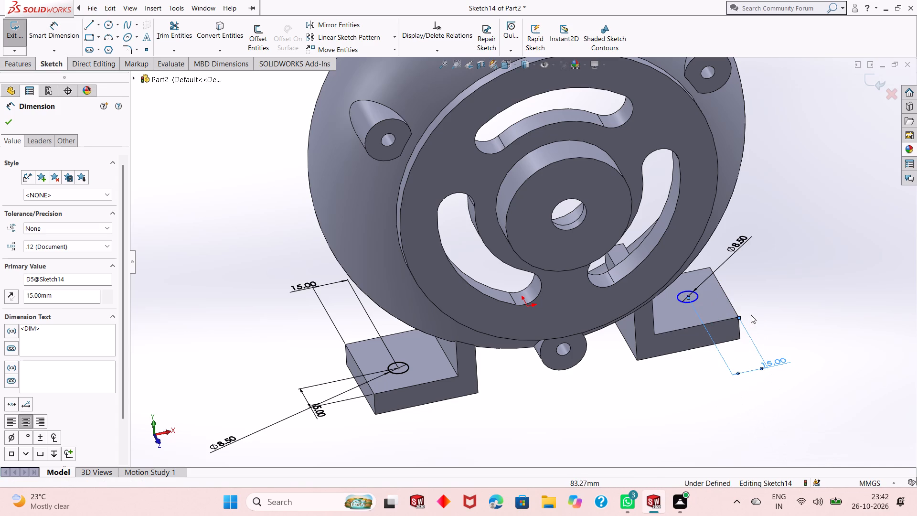
pyautogui.scroll(-8, 682, 286)
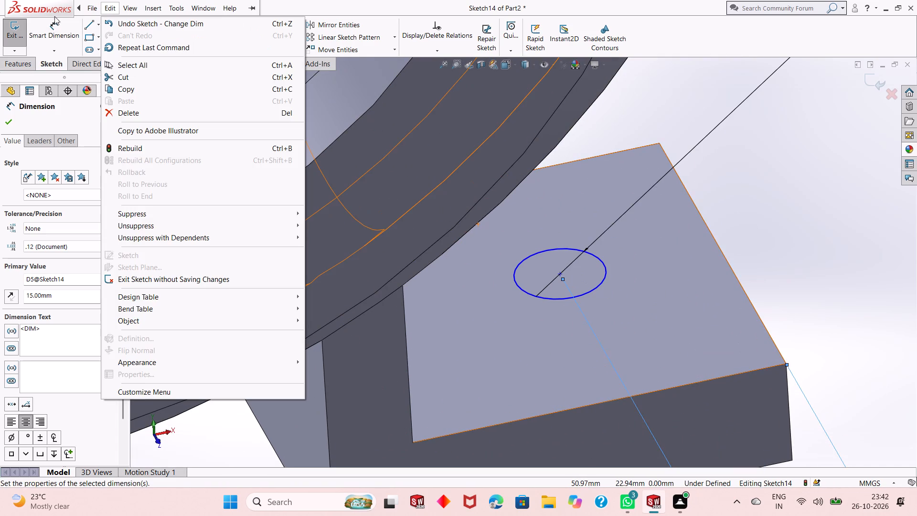
pyautogui.click(61, 31)
pyautogui.click(563, 272)
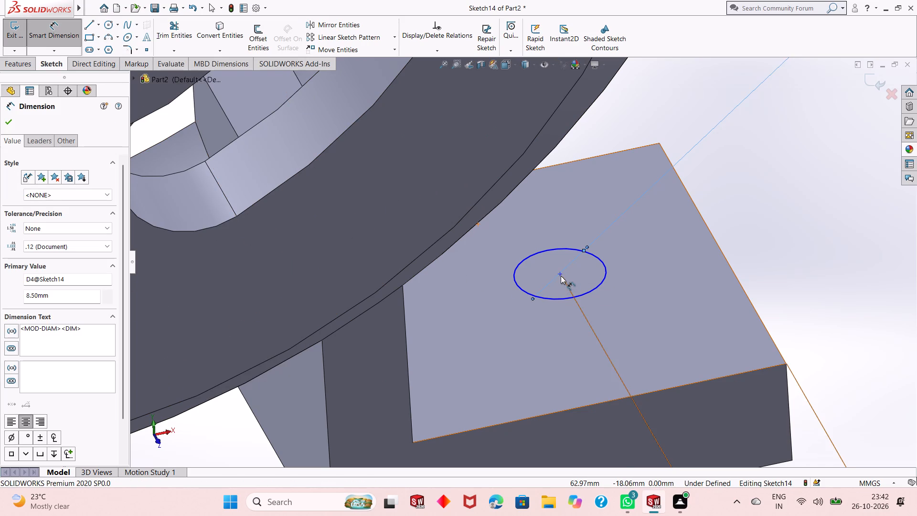
pyautogui.click(561, 274)
pyautogui.scroll(6, 615, 333)
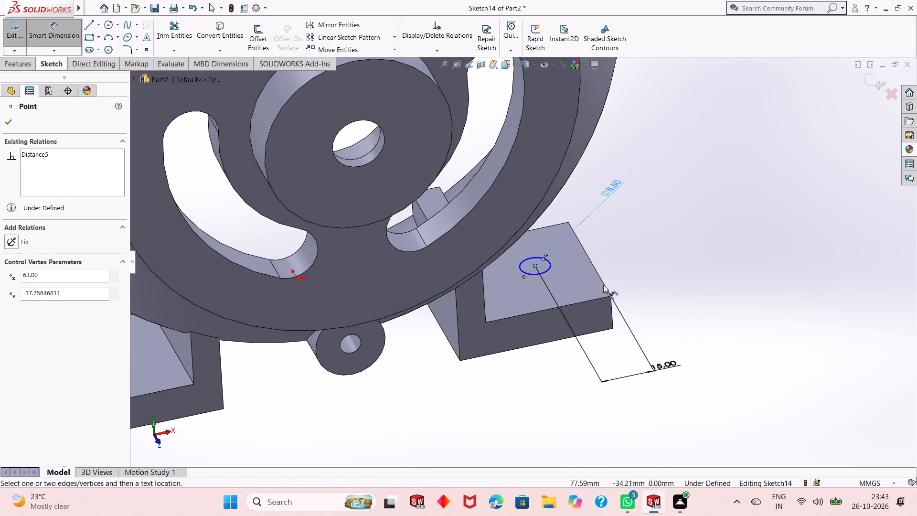
pyautogui.click(595, 300)
pyautogui.click(708, 266)
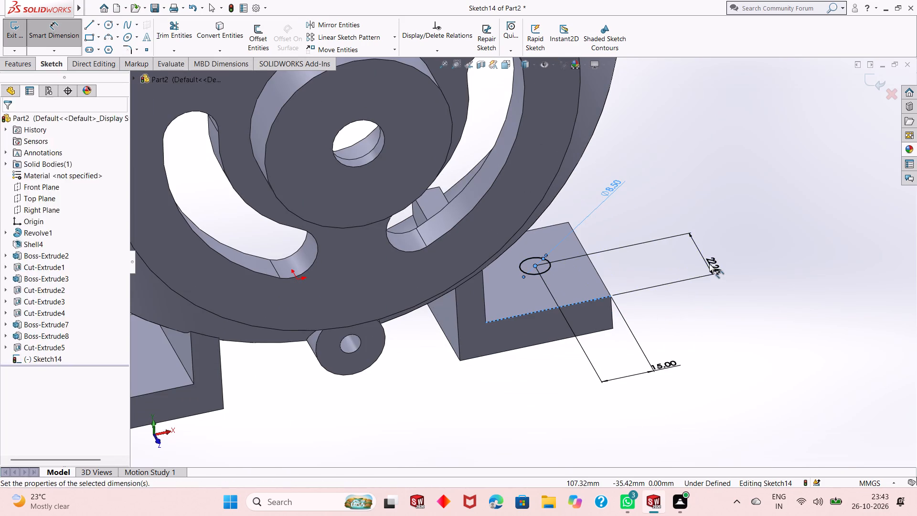
pyautogui.write('15')
pyautogui.press('Return')
pyautogui.scroll(4, 679, 283)
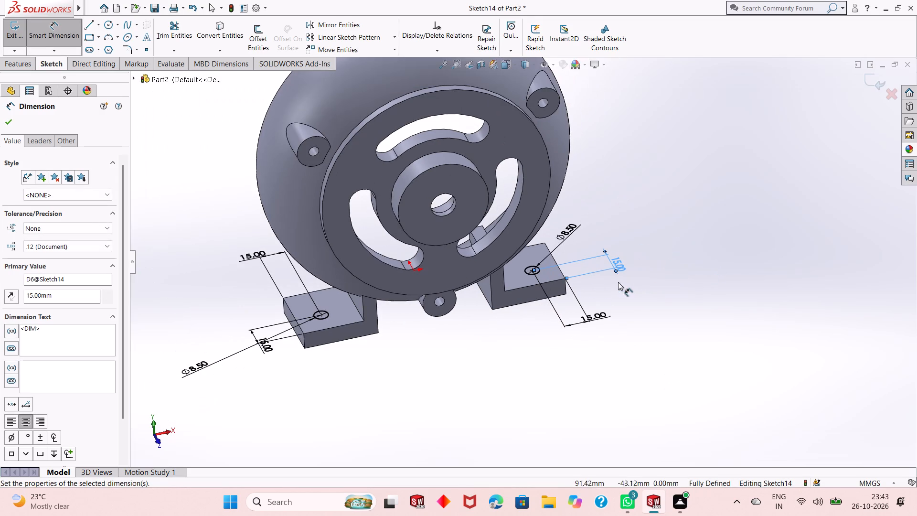
# Cut-extrude the two 8.5 mm circles on the feet with a blind depth of 40 mm.
pyautogui.rightClick(698, 196)
pyautogui.click(715, 227)
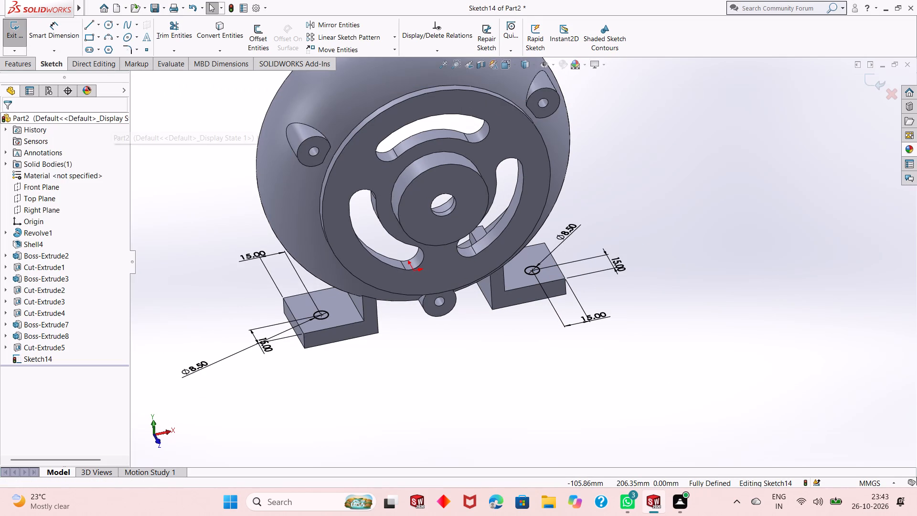
pyautogui.click(11, 64)
pyautogui.click(165, 29)
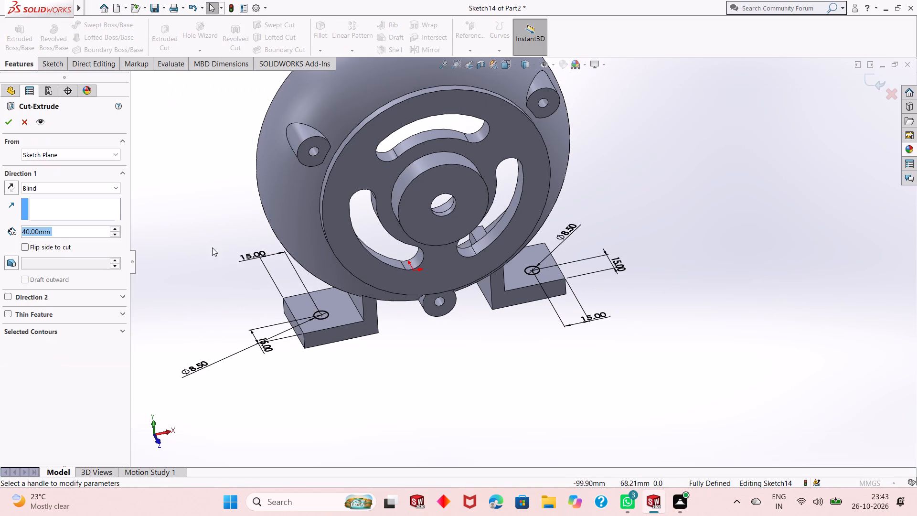
pyautogui.click(7, 116)
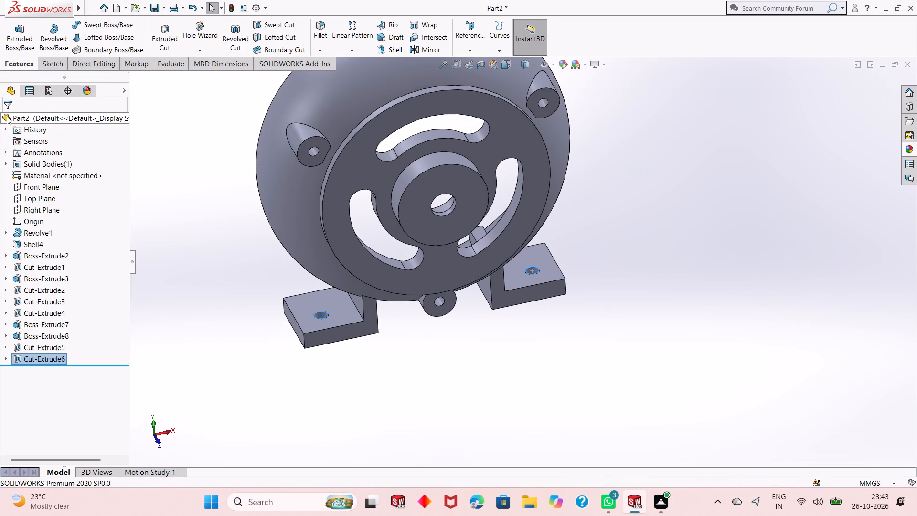
pyautogui.click(403, 376)
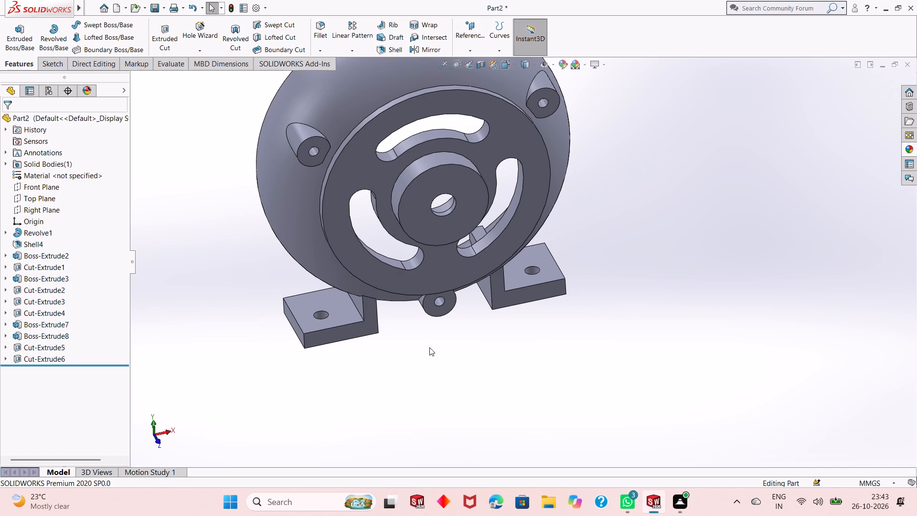
# Sketch on the feet's open-side face a sloped line from the right foot's upright top outer corner to its base's outer upper corner.
pyautogui.moveTo(342, 312); pyautogui.dragTo(467, 277, button='middle')
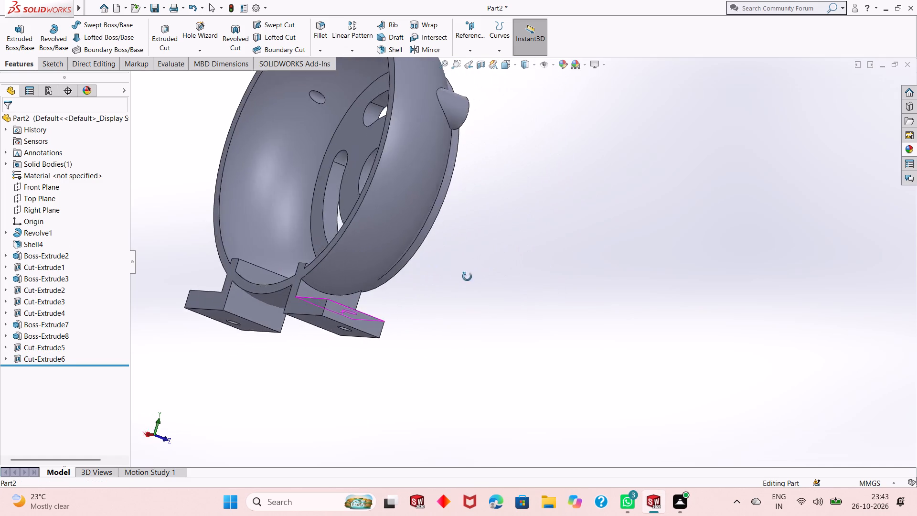
pyautogui.moveTo(467, 277); pyautogui.dragTo(494, 313, button='middle')
pyautogui.scroll(1, 385, 318)
pyautogui.moveTo(329, 294); pyautogui.dragTo(372, 321, button='middle')
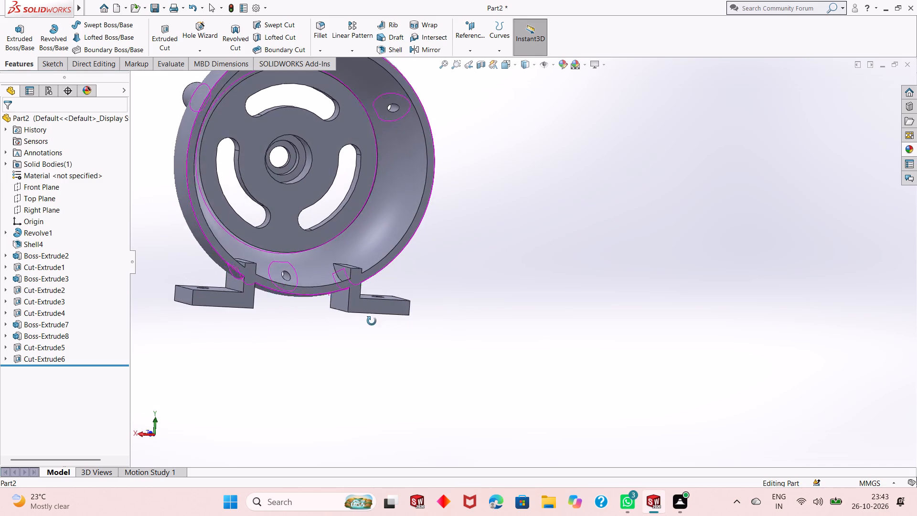
pyautogui.moveTo(372, 321); pyautogui.dragTo(369, 323, button='middle')
pyautogui.click(366, 307)
pyautogui.click(404, 279)
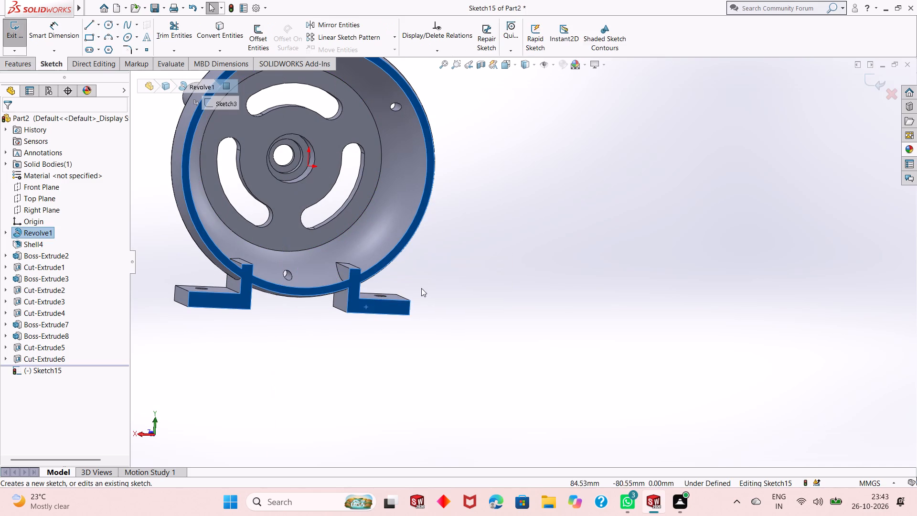
pyautogui.click(421, 288)
pyautogui.click(82, 27)
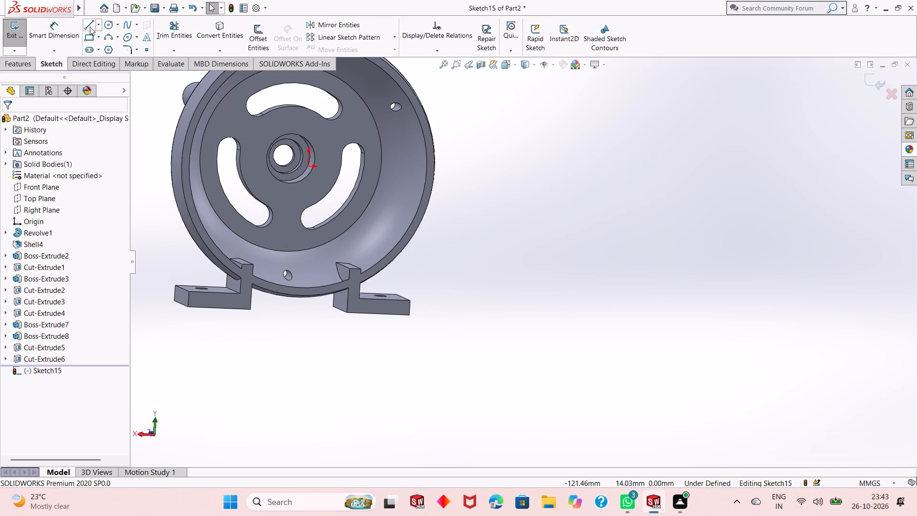
pyautogui.click(94, 26)
pyautogui.scroll(-2, 421, 315)
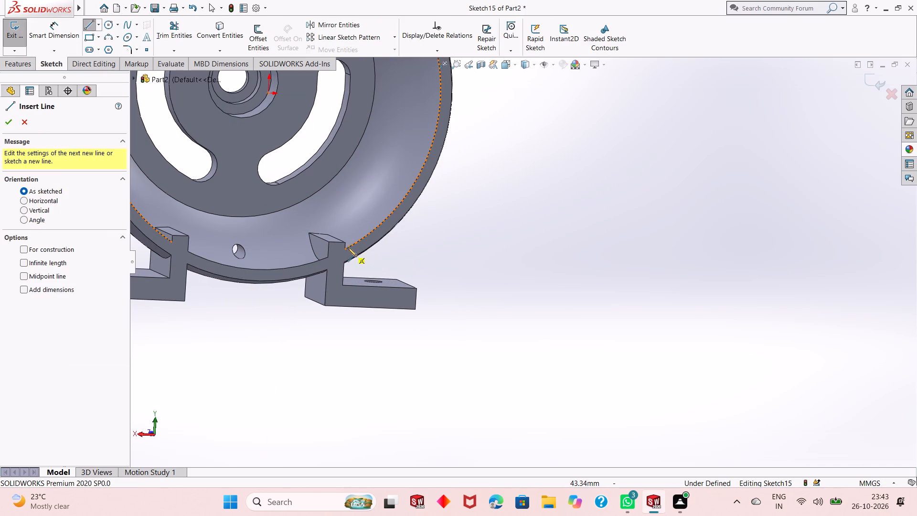
pyautogui.click(347, 242)
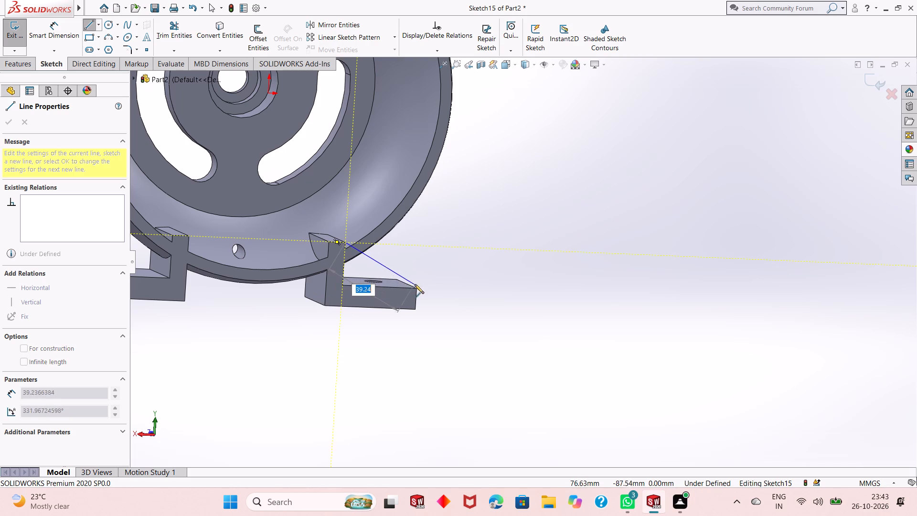
pyautogui.click(416, 289)
pyautogui.rightClick(457, 270)
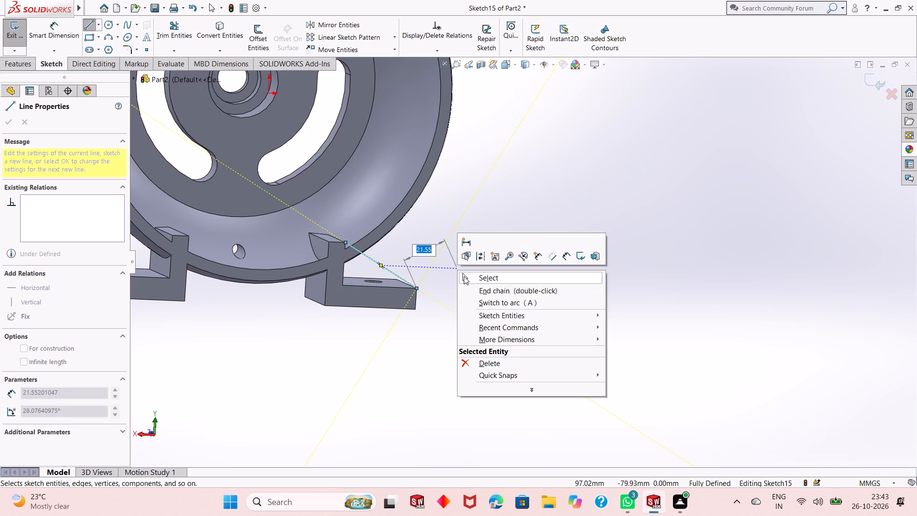
pyautogui.click(464, 278)
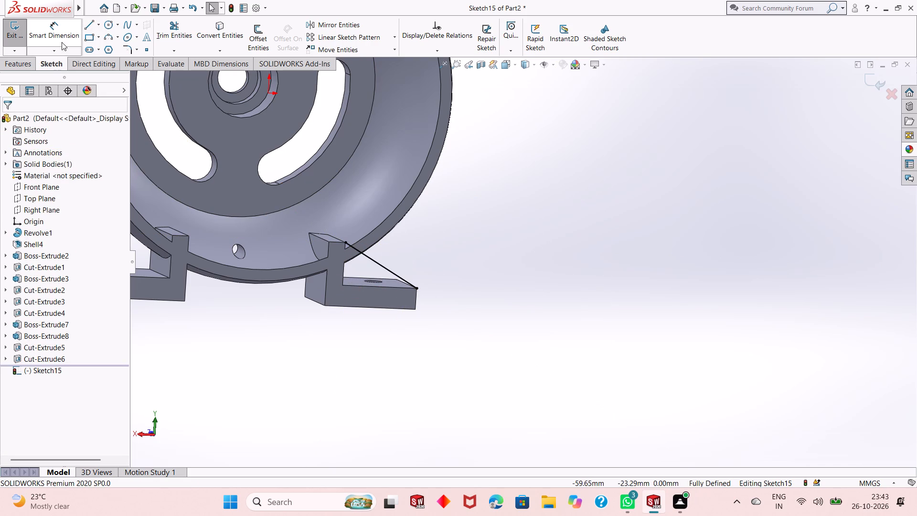
# Close the right foot's triangle with a vertical line of about 20.3 mm along the upright and a 36 mm horizontal line along the base.
pyautogui.click(83, 26)
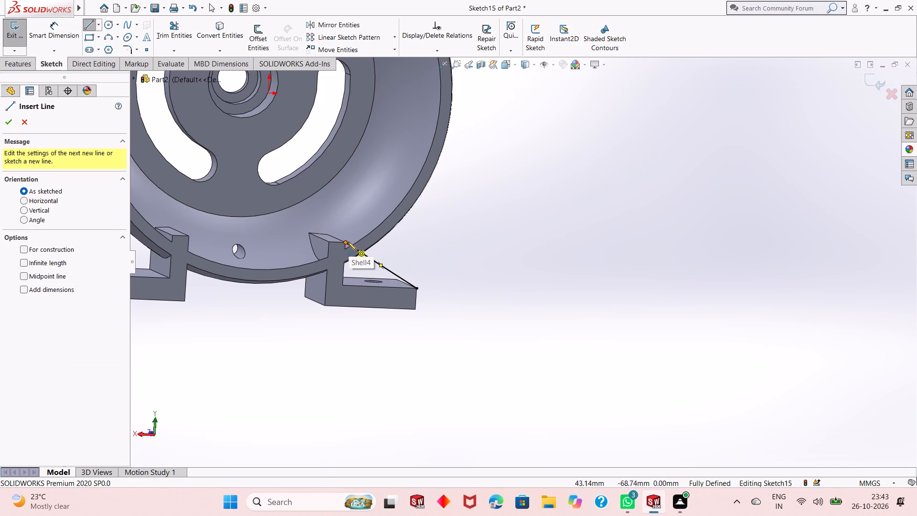
pyautogui.click(345, 244)
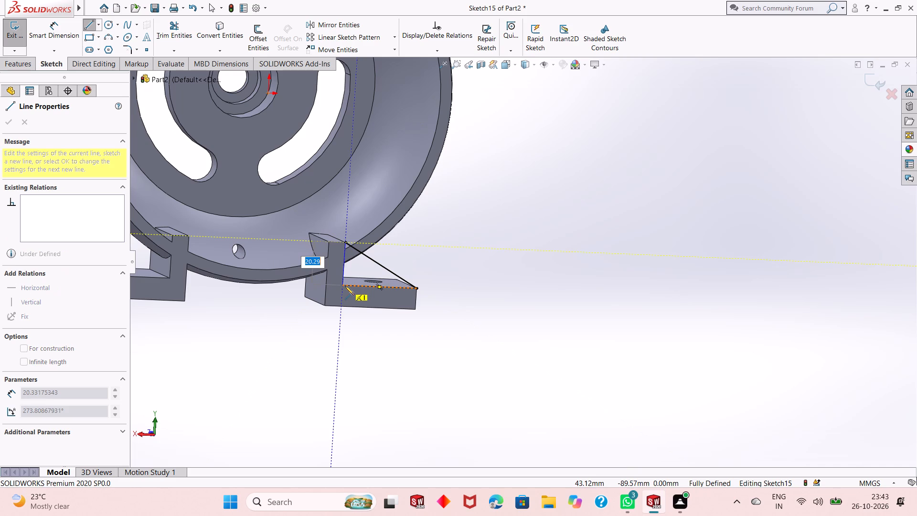
pyautogui.click(342, 286)
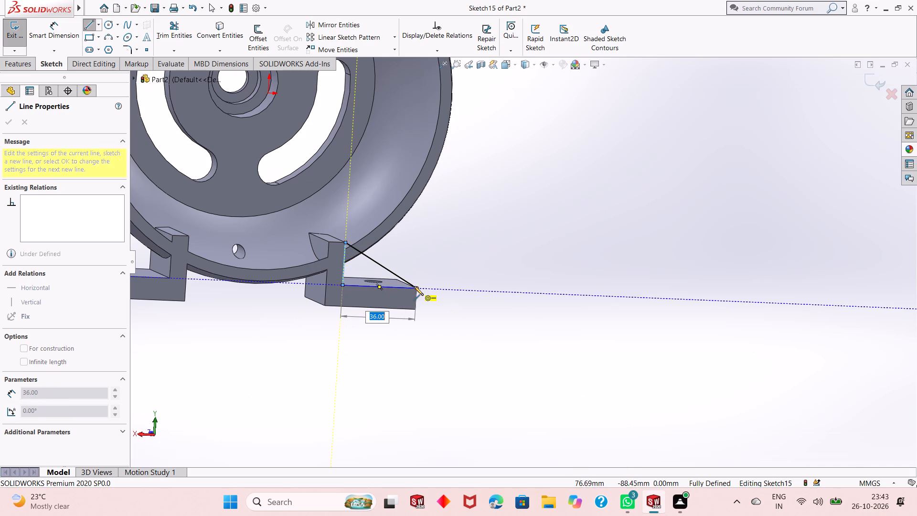
pyautogui.click(417, 289)
pyautogui.rightClick(465, 277)
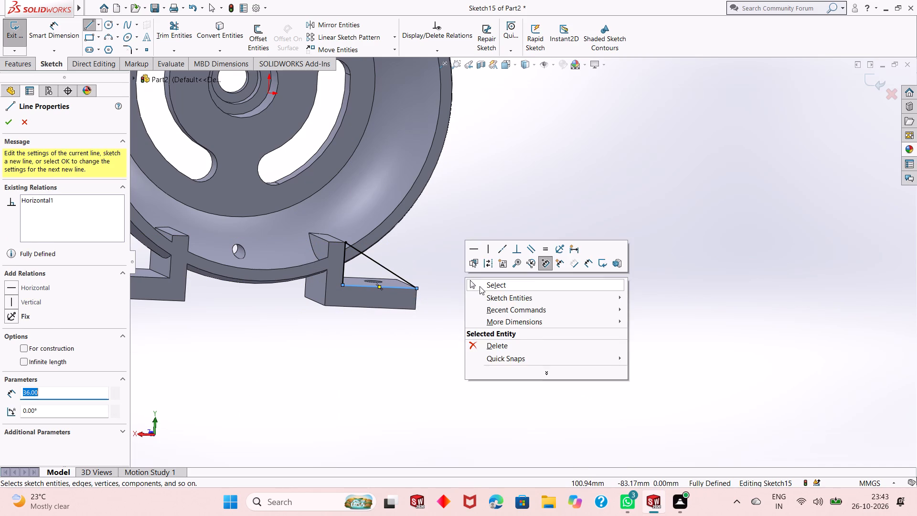
pyautogui.click(480, 286)
# Sketch a matching closed triangle on the other foot, joining the upright's top outer corner, the base's outer upper corner and the inner corner.
pyautogui.scroll(1, 302, 339)
pyautogui.scroll(1, 251, 314)
pyautogui.scroll(-2, 281, 272)
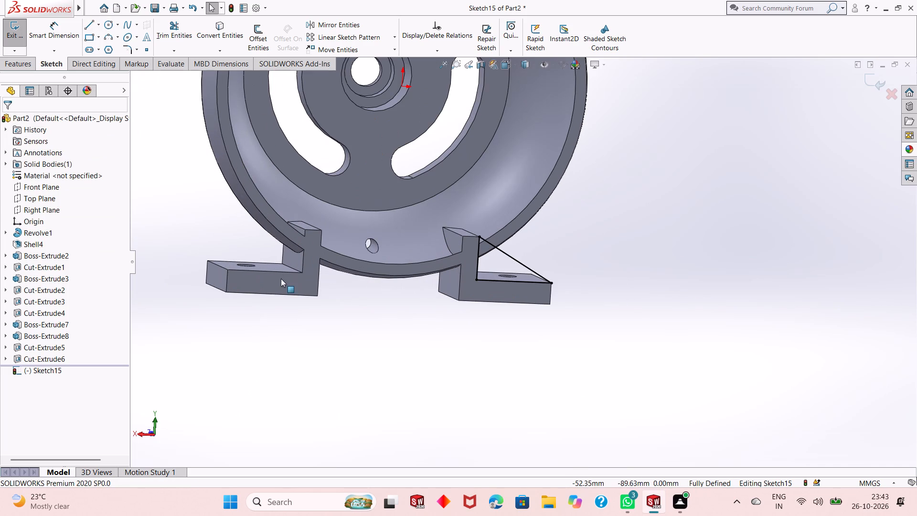
pyautogui.click(92, 23)
pyautogui.scroll(-3, 256, 162)
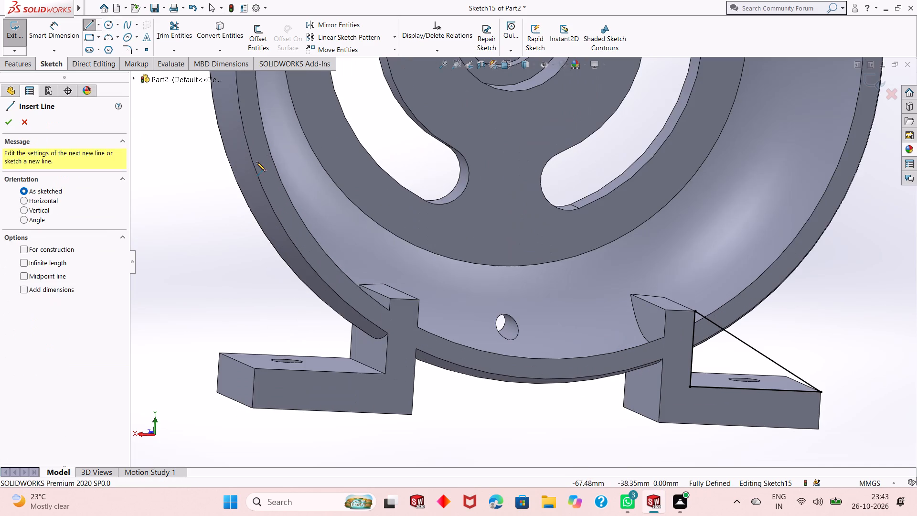
pyautogui.click(390, 299)
pyautogui.click(253, 368)
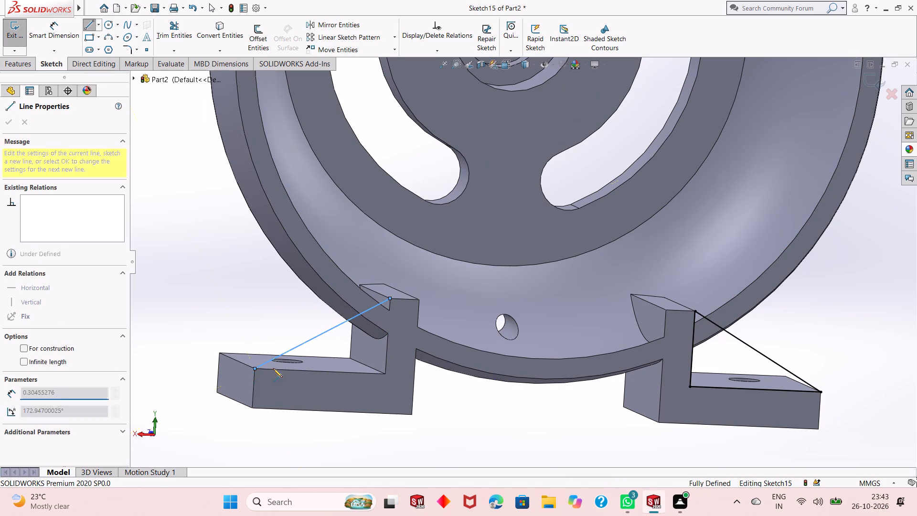
pyautogui.click(385, 374)
pyautogui.click(391, 299)
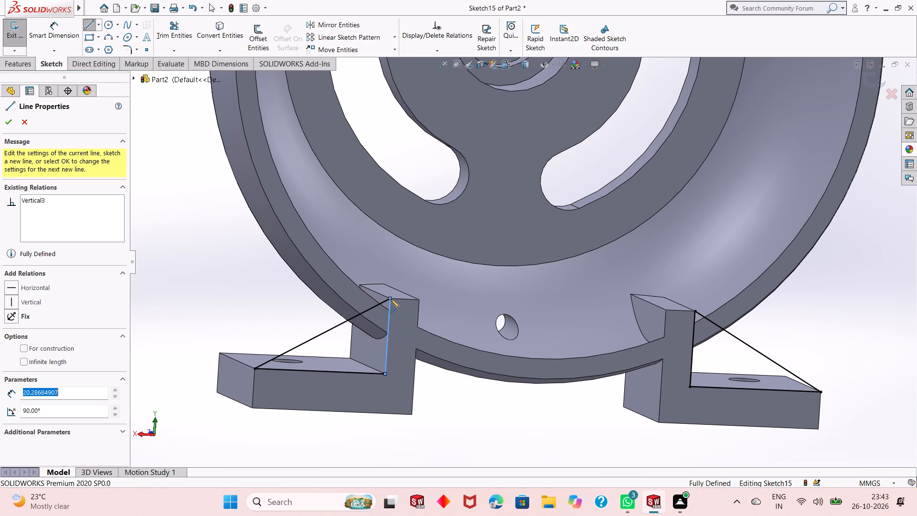
pyautogui.rightClick(455, 371)
pyautogui.click(480, 375)
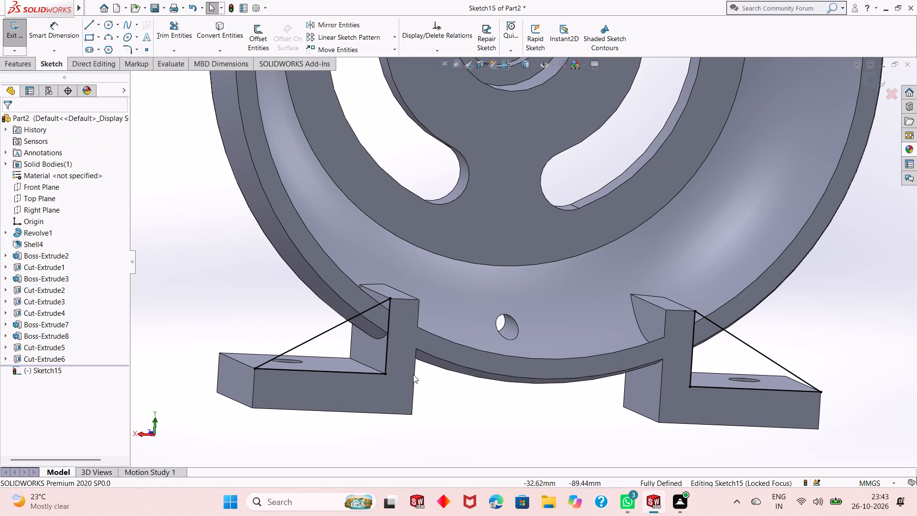
# Extrude both triangles 8 mm in the reversed direction, over the feet, as merged gusset ribs.
pyautogui.scroll(4, 397, 372)
pyautogui.moveTo(451, 309); pyautogui.dragTo(487, 301, button='middle')
pyautogui.click(23, 68)
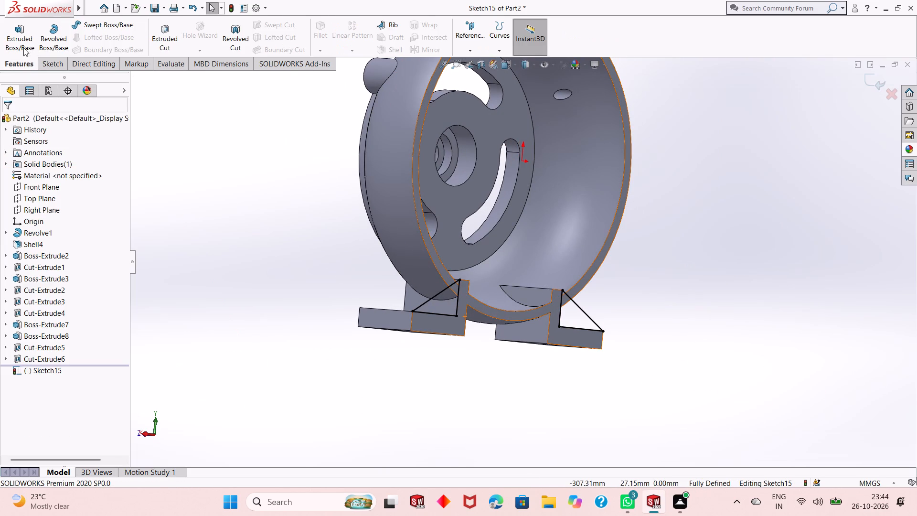
pyautogui.click(23, 48)
pyautogui.moveTo(343, 196); pyautogui.dragTo(356, 243, button='middle')
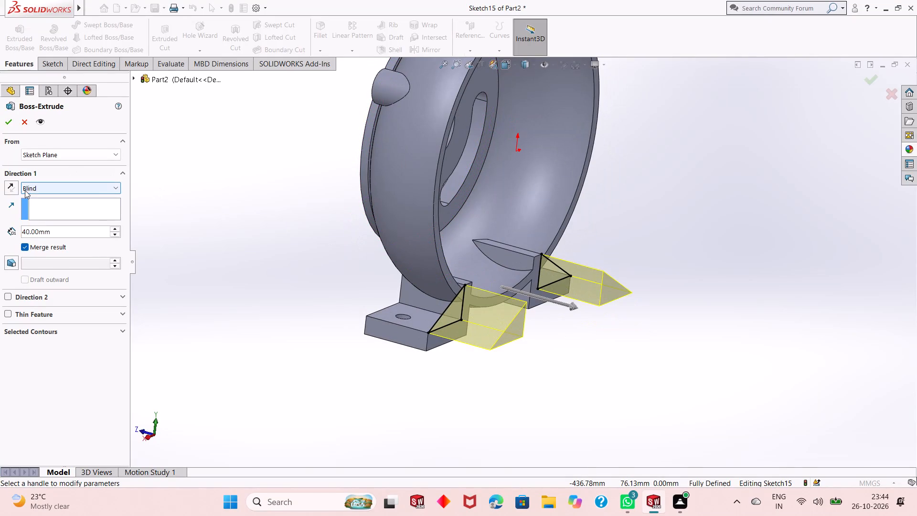
pyautogui.click(16, 187)
pyautogui.doubleClick(51, 231)
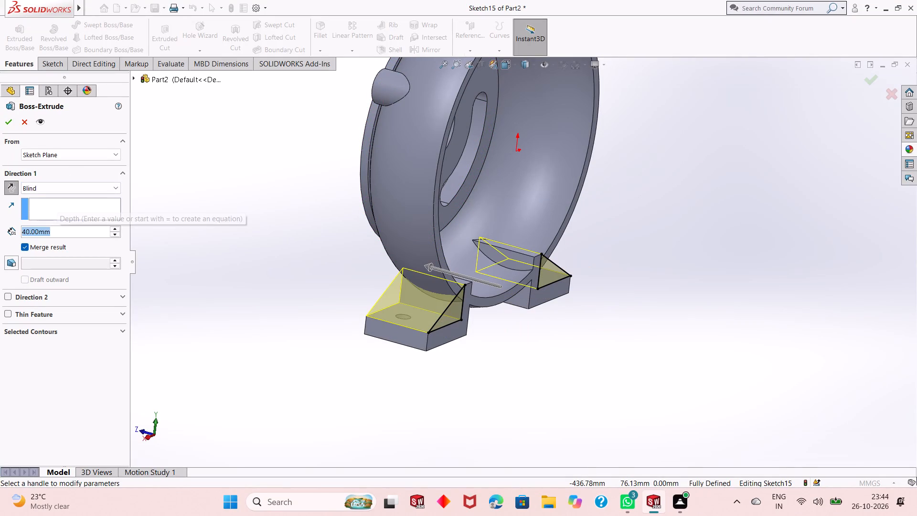
pyautogui.write('10')
pyautogui.press('Return')
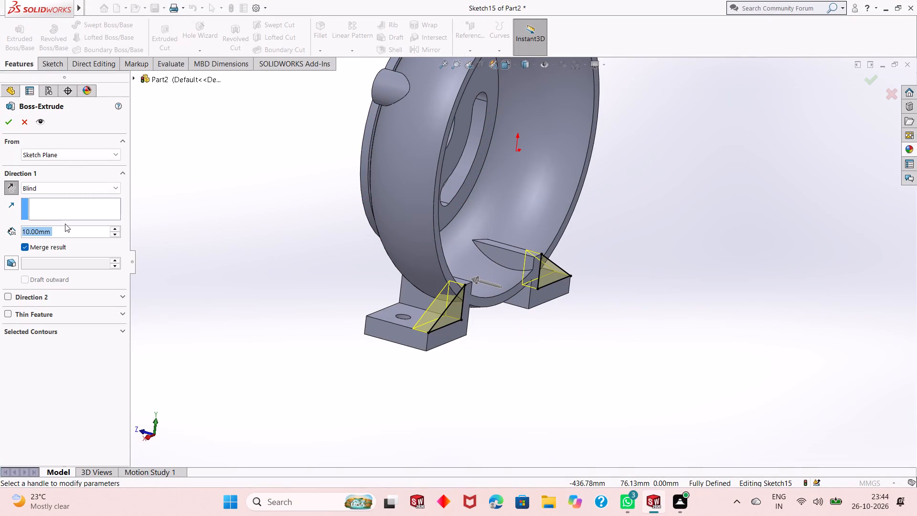
pyautogui.press('8')
pyautogui.press('Return')
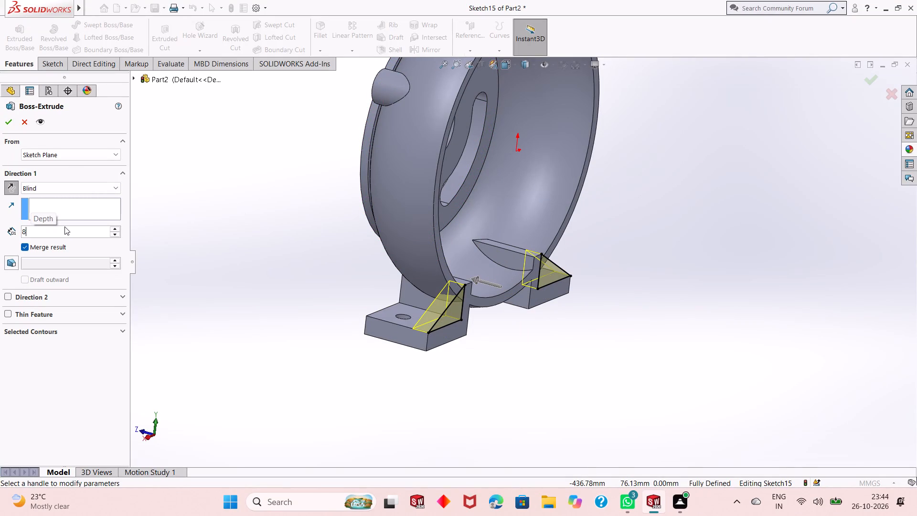
pyautogui.click(10, 128)
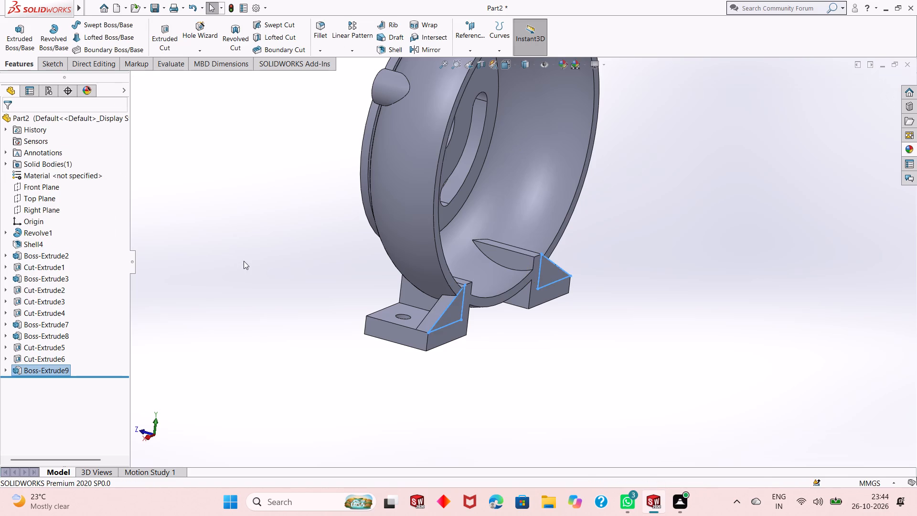
# Inspect the ribbed feet and the whole part from the front, side and open back.
pyautogui.moveTo(244, 261); pyautogui.dragTo(352, 268, button='middle')
pyautogui.click(484, 269)
pyautogui.scroll(1, 259, 314)
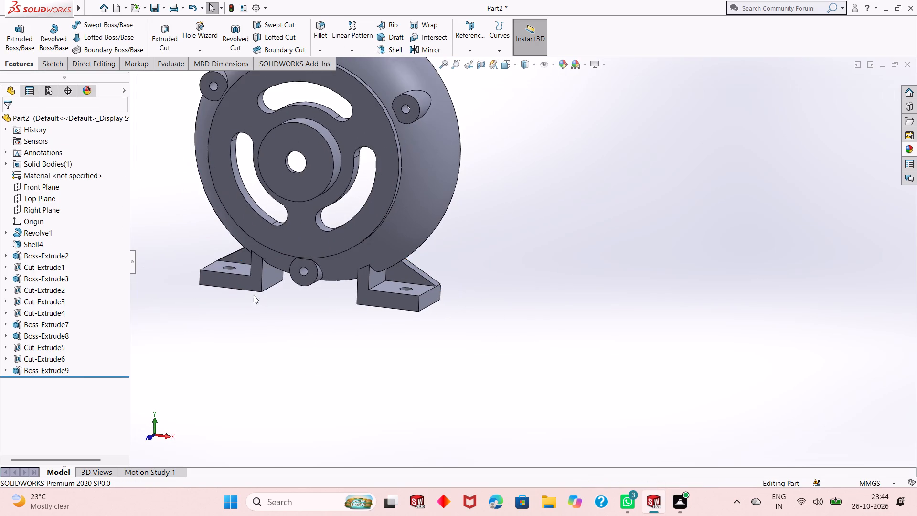
pyautogui.moveTo(254, 295); pyautogui.dragTo(281, 294, button='middle')
pyautogui.scroll(1, 277, 283)
pyautogui.scroll(-2, 289, 214)
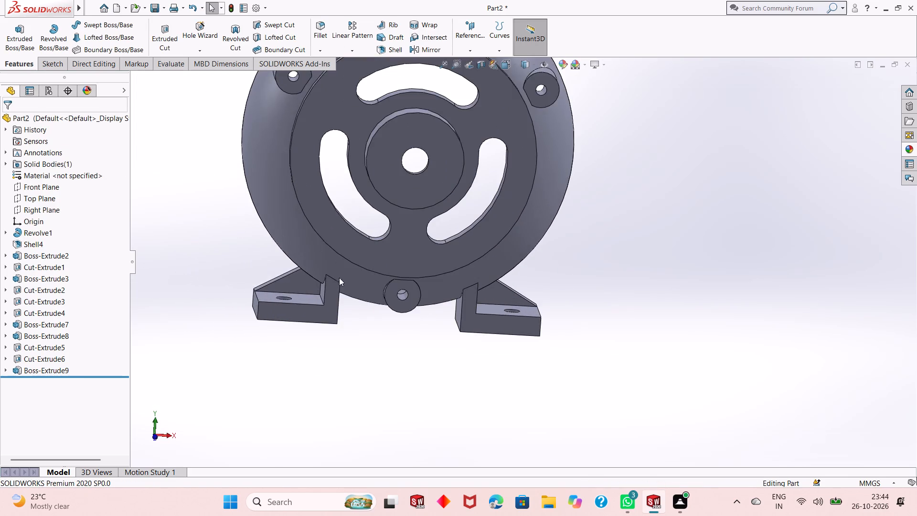
pyautogui.scroll(2, 377, 311)
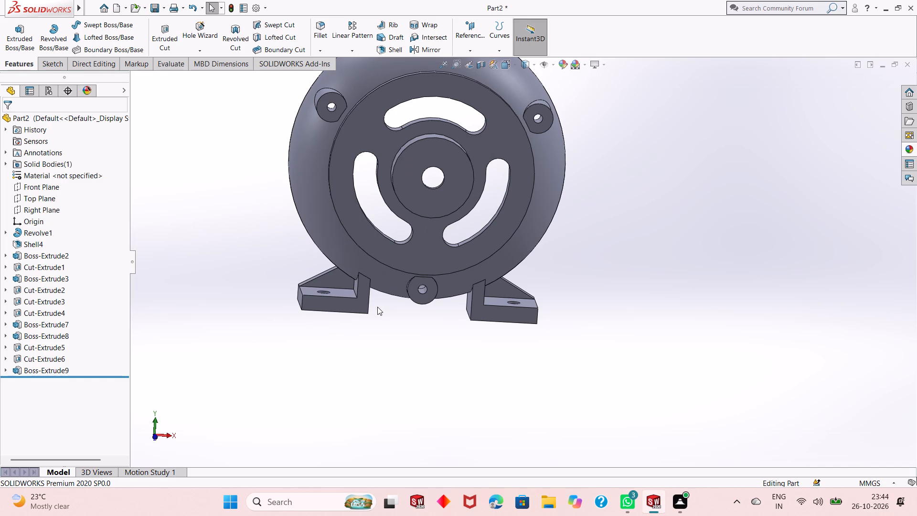
pyautogui.moveTo(533, 248); pyautogui.dragTo(482, 274, button='middle')
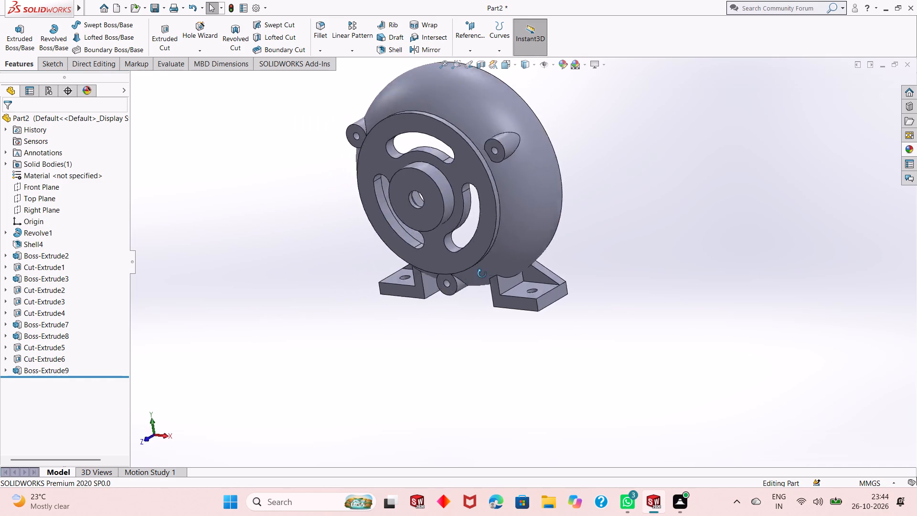
pyautogui.moveTo(482, 274); pyautogui.dragTo(437, 285, button='middle')
pyautogui.scroll(2, 439, 277)
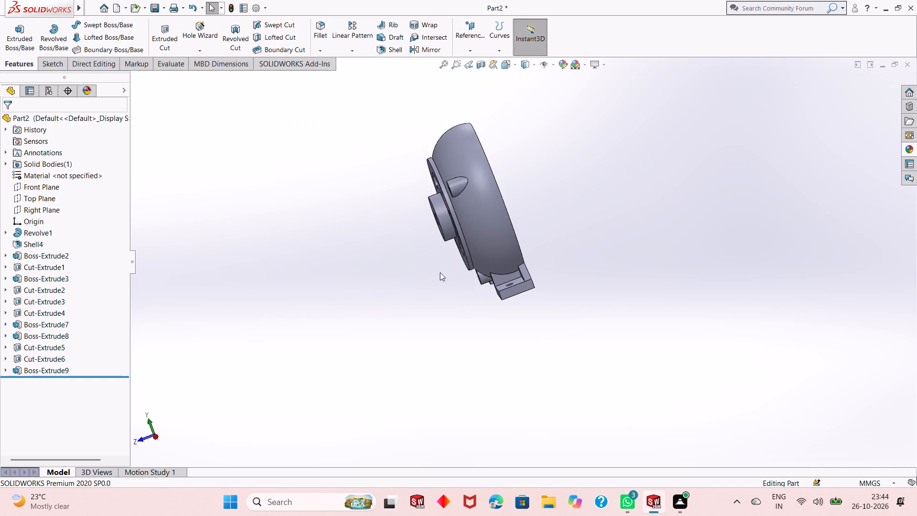
pyautogui.scroll(-3, 478, 140)
pyautogui.click(592, 214)
pyautogui.moveTo(582, 222); pyautogui.dragTo(530, 260, button='middle')
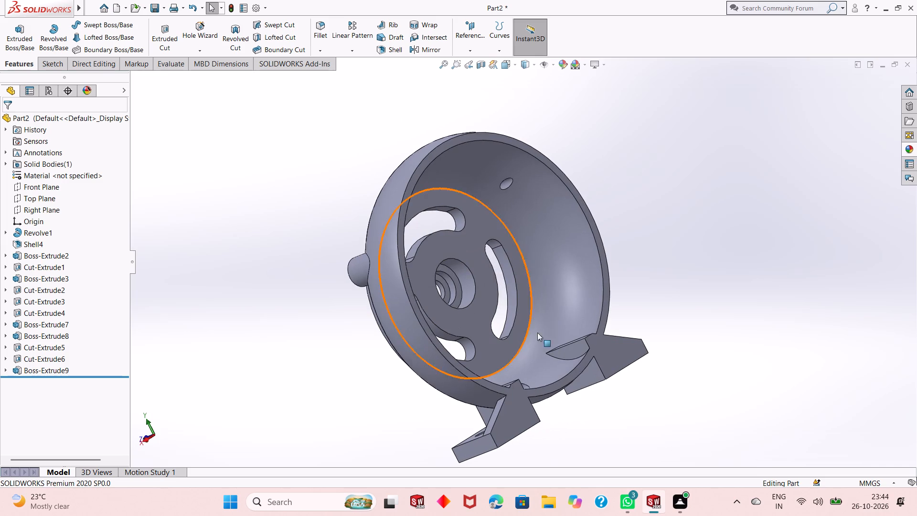
pyautogui.scroll(2, 526, 303)
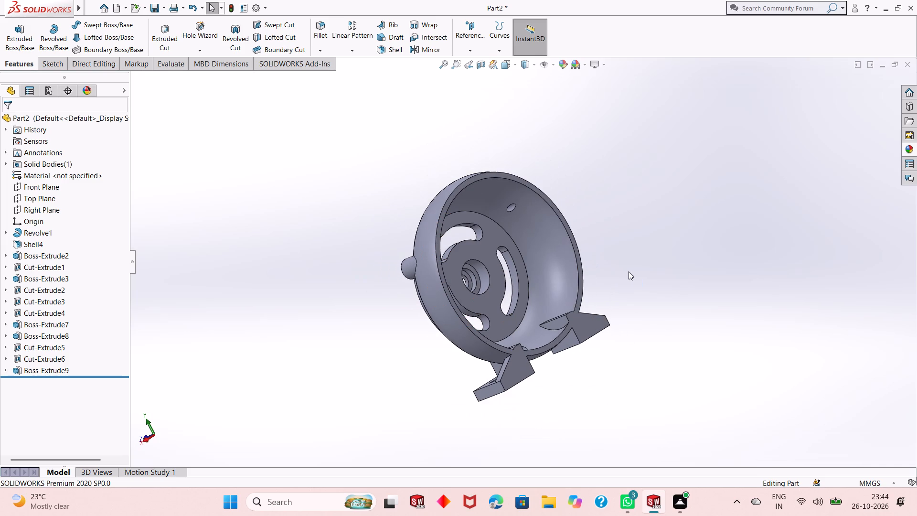
# Fillet the outer edge of the wheel's open back rim with a 5 mm radius.
pyautogui.moveTo(629, 271); pyautogui.dragTo(606, 292, button='middle')
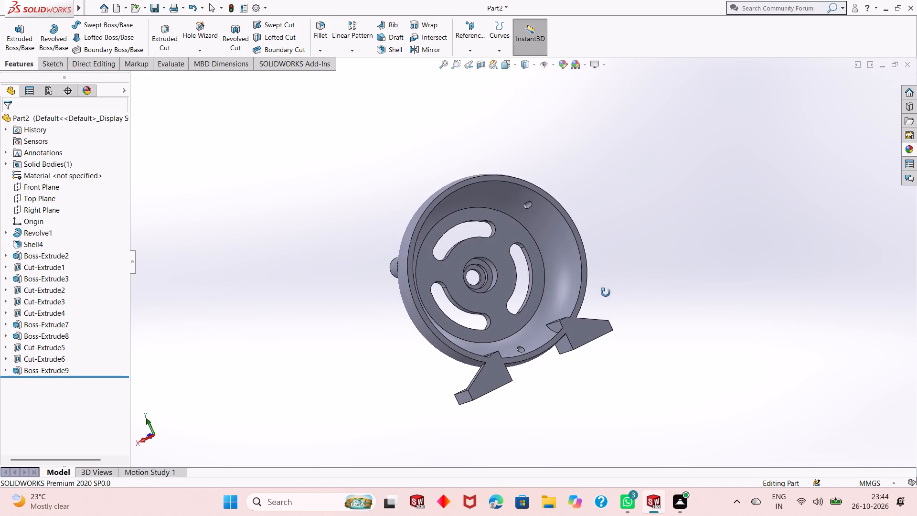
pyautogui.moveTo(606, 292); pyautogui.dragTo(644, 297, button='middle')
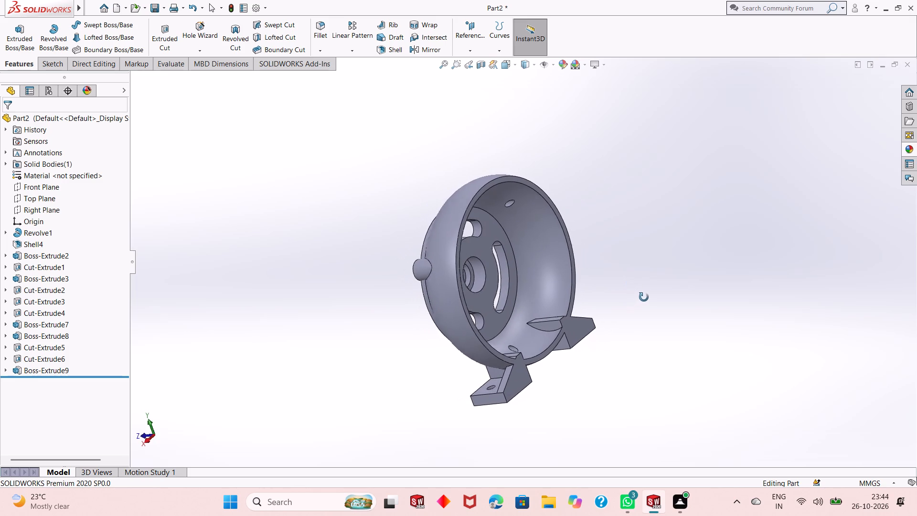
pyautogui.moveTo(644, 297); pyautogui.dragTo(674, 288, button='middle')
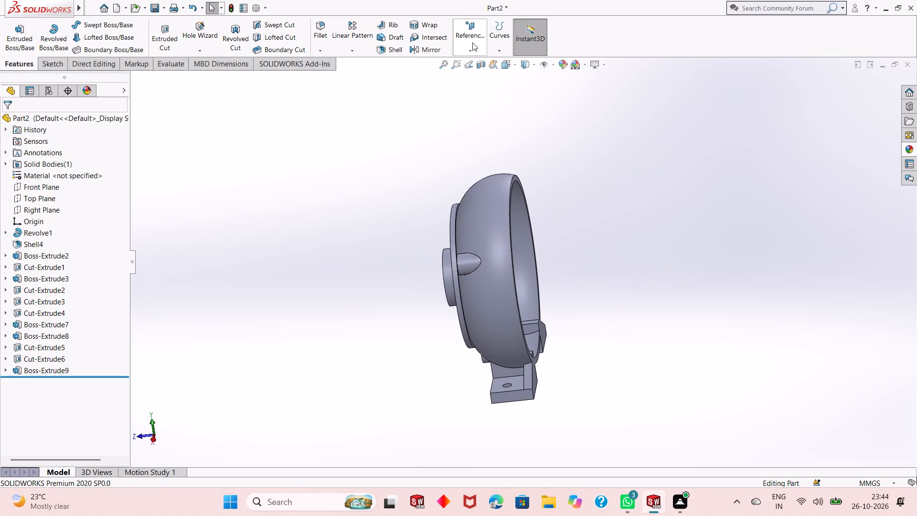
pyautogui.click(326, 34)
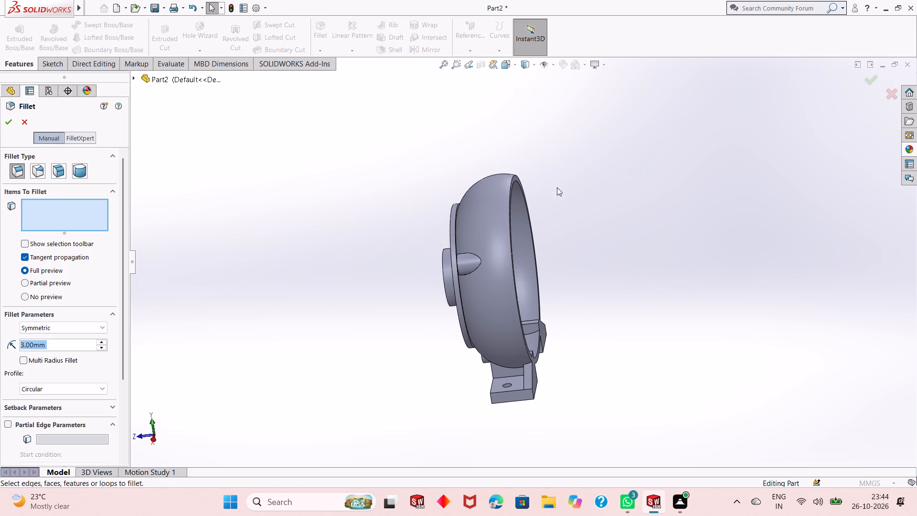
pyautogui.moveTo(540, 188); pyautogui.dragTo(519, 197, button='middle')
pyautogui.scroll(-2, 478, 164)
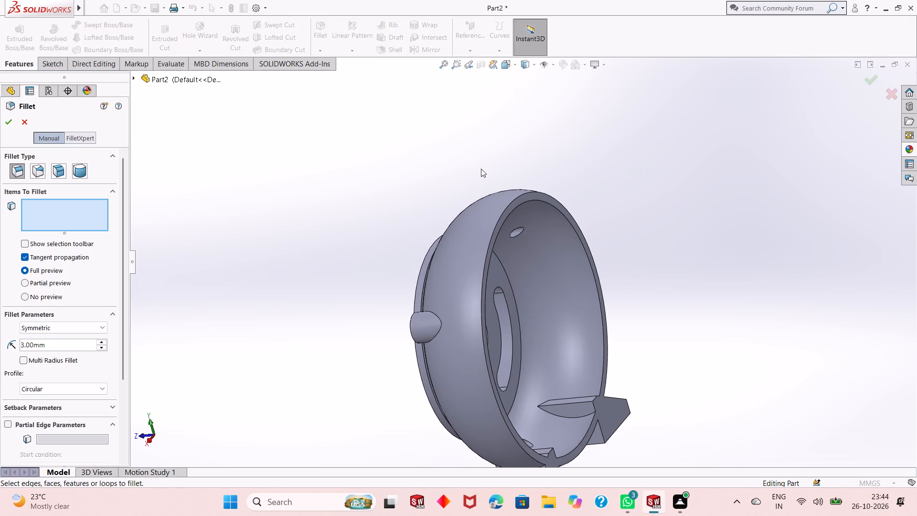
pyautogui.click(510, 204)
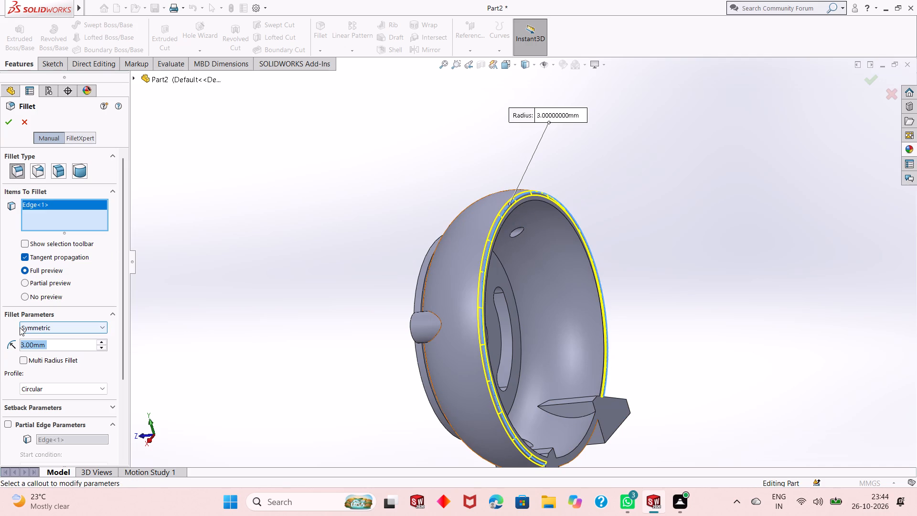
pyautogui.press('5')
pyautogui.press('Return')
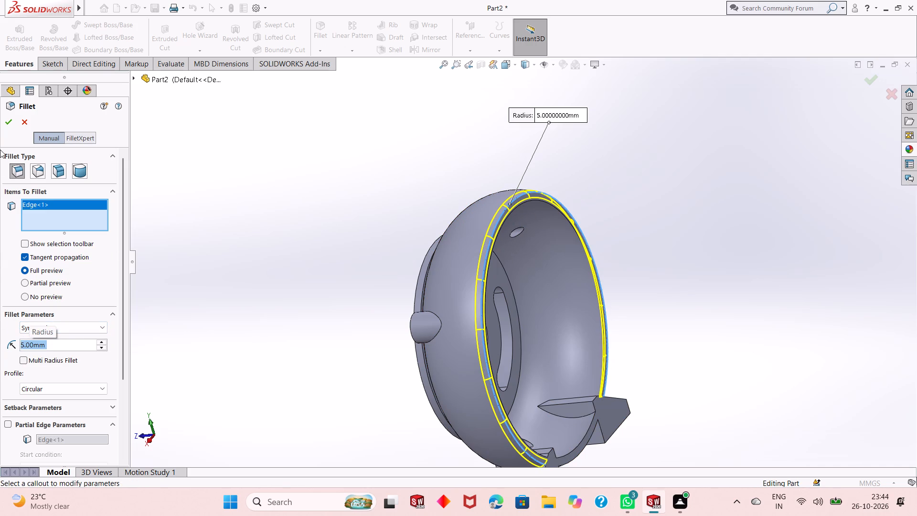
pyautogui.click(3, 120)
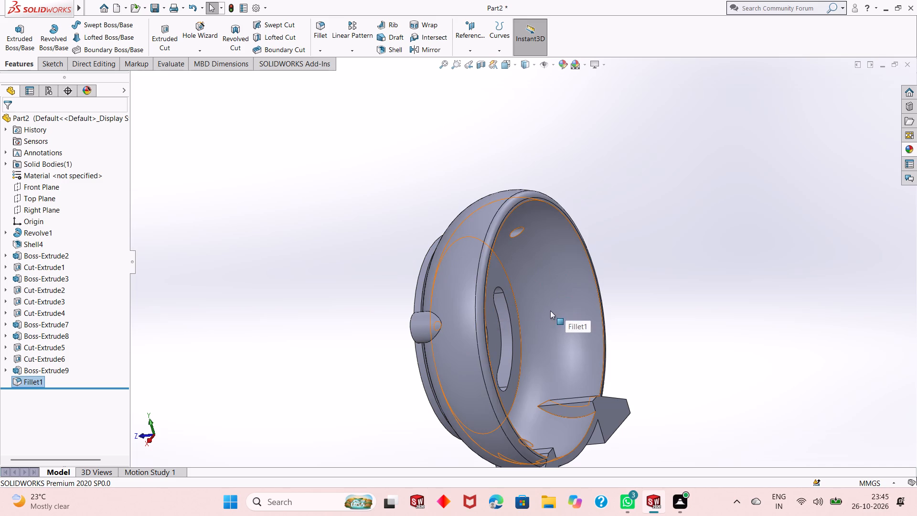
# Fillet the outer front vertical corner edge of both feet's bases with an 8 mm radius.
pyautogui.moveTo(549, 312); pyautogui.dragTo(584, 298, button='middle')
pyautogui.scroll(2, 582, 297)
pyautogui.moveTo(669, 296); pyautogui.dragTo(719, 269, button='middle')
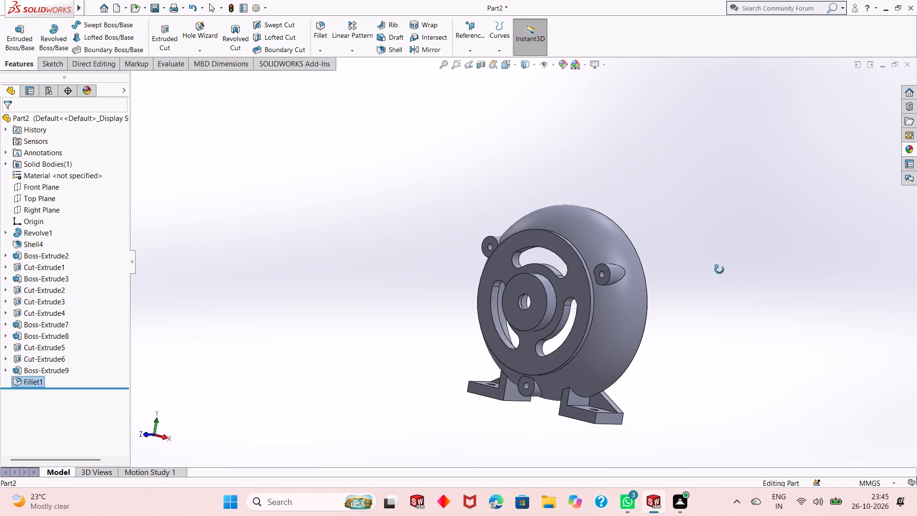
pyautogui.moveTo(719, 269); pyautogui.dragTo(721, 269, button='middle')
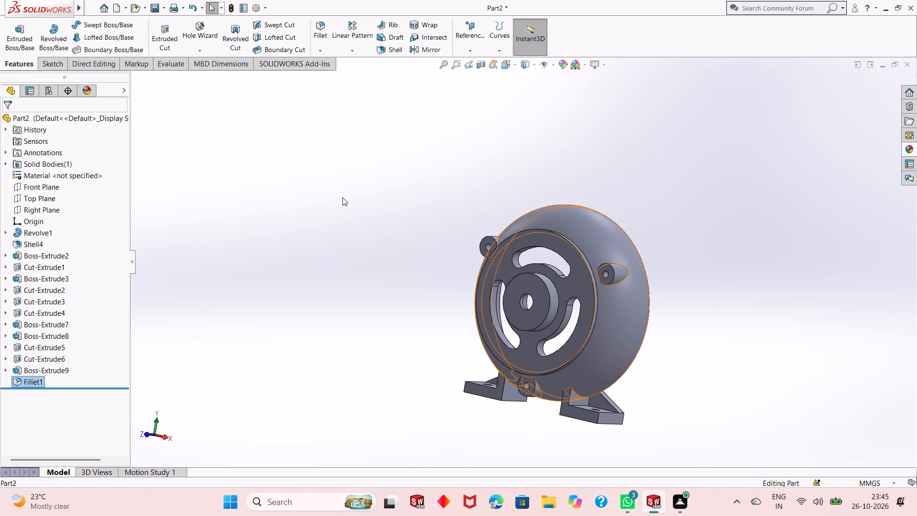
pyautogui.click(315, 40)
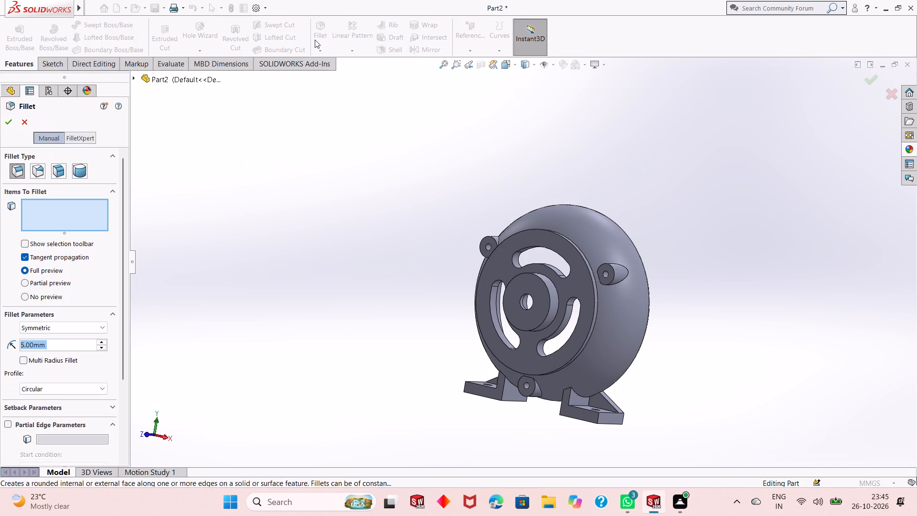
pyautogui.press('8')
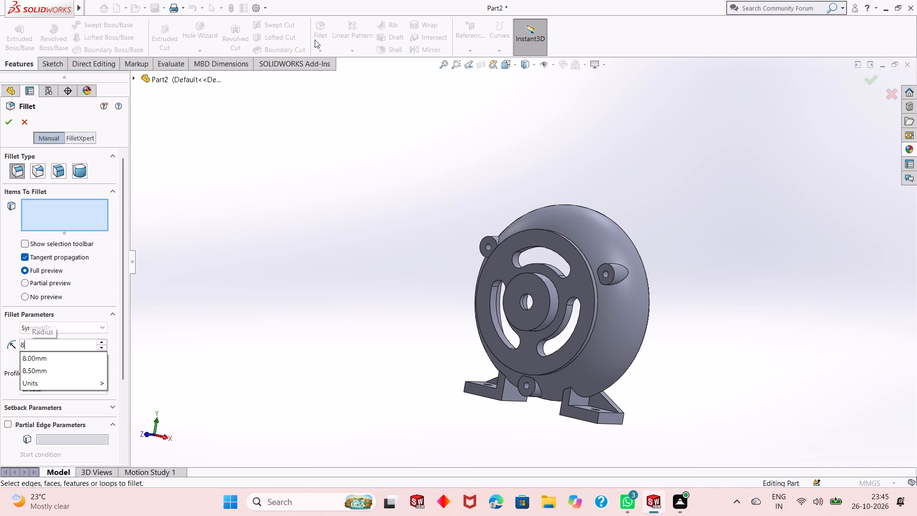
pyautogui.press('Return')
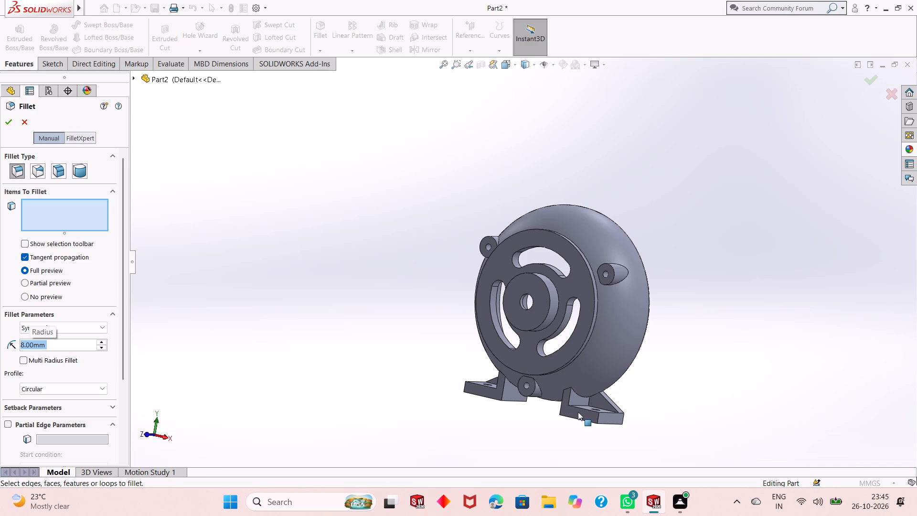
pyautogui.moveTo(578, 412); pyautogui.dragTo(595, 491, button='middle')
pyautogui.scroll(-5, 608, 441)
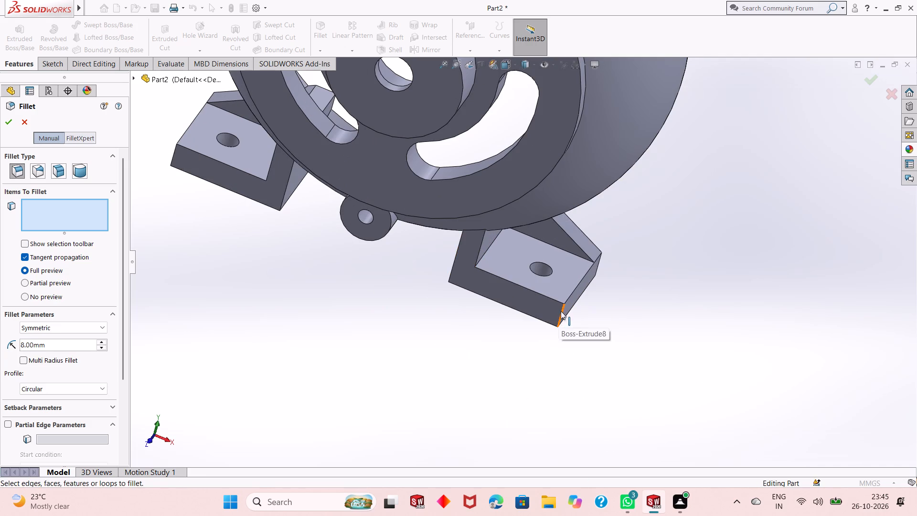
pyautogui.click(561, 311)
pyautogui.scroll(2, 512, 322)
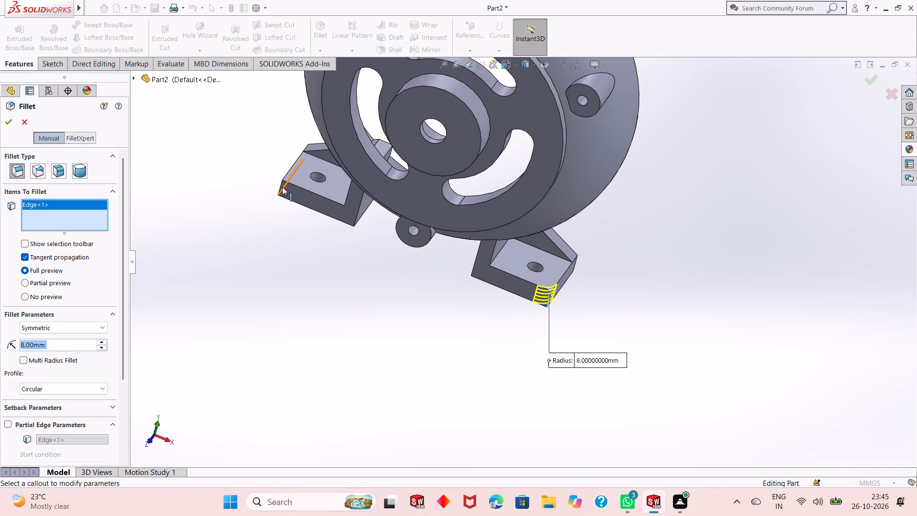
pyautogui.click(281, 182)
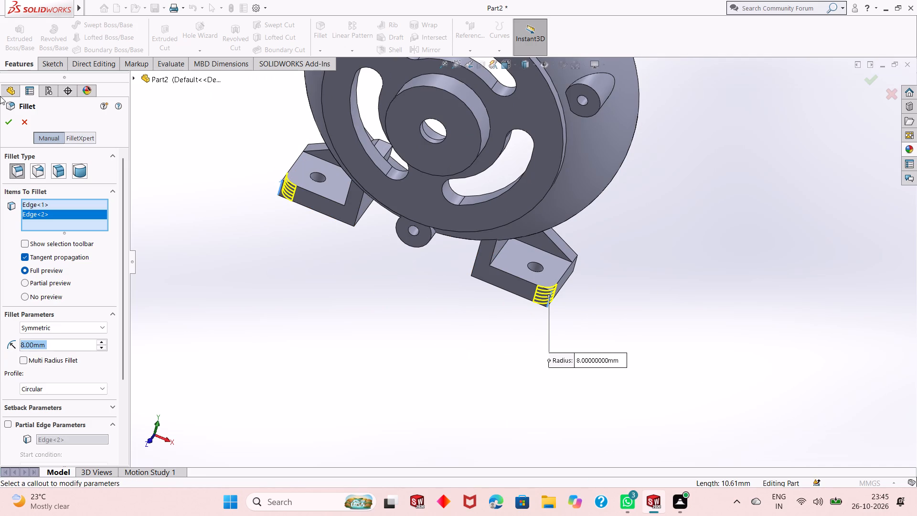
pyautogui.click(10, 120)
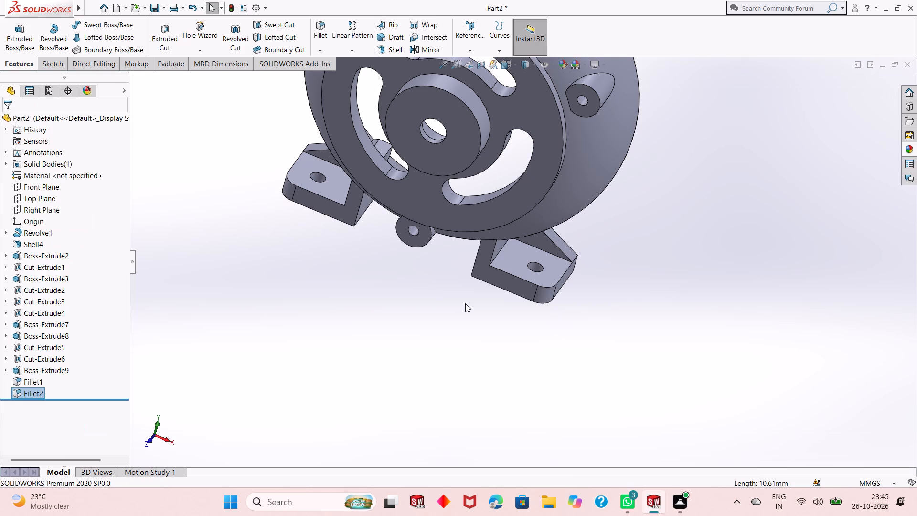
# Inspect the rounded foot corners and the front of the whole part from several angles.
pyautogui.scroll(2, 465, 303)
pyautogui.scroll(-1, 440, 183)
pyautogui.scroll(2, 465, 268)
pyautogui.scroll(-2, 477, 160)
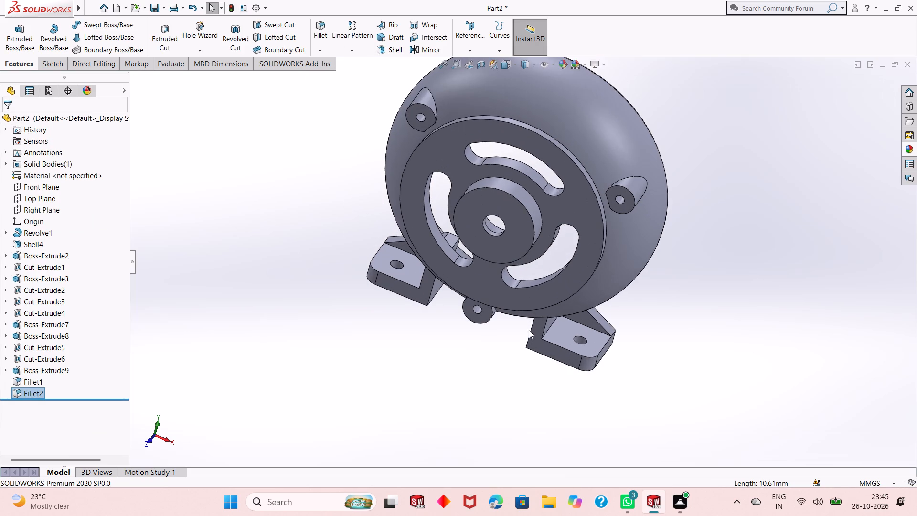
pyautogui.moveTo(528, 332); pyautogui.dragTo(557, 225, button='middle')
pyautogui.moveTo(557, 225); pyautogui.dragTo(563, 187, button='middle')
pyautogui.moveTo(558, 168); pyautogui.dragTo(553, 302, button='middle')
pyautogui.scroll(1, 553, 302)
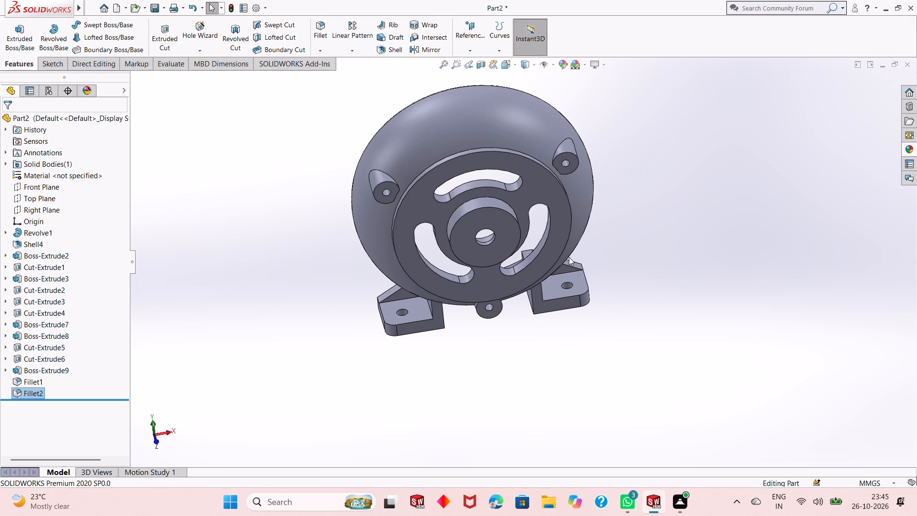
pyautogui.moveTo(540, 233); pyautogui.dragTo(515, 191, button='middle')
pyautogui.click(696, 209)
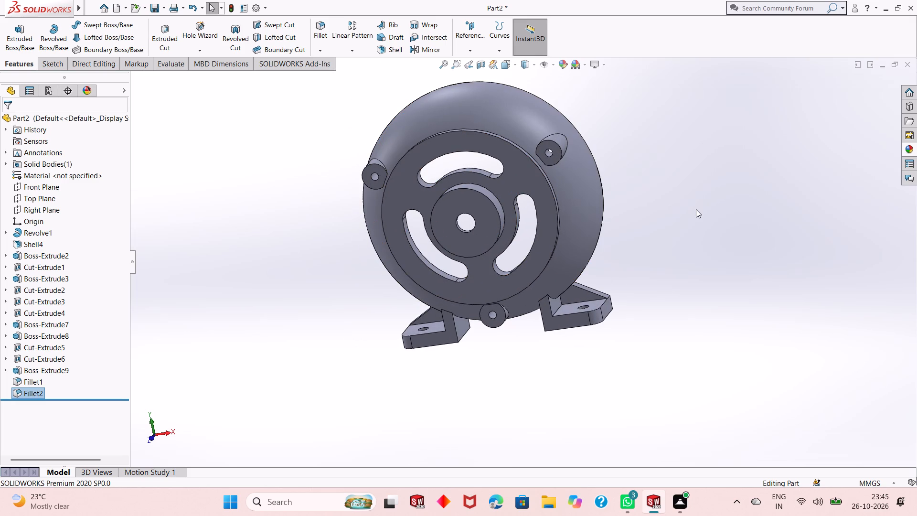
pyautogui.moveTo(579, 251); pyautogui.dragTo(574, 258, button='middle')
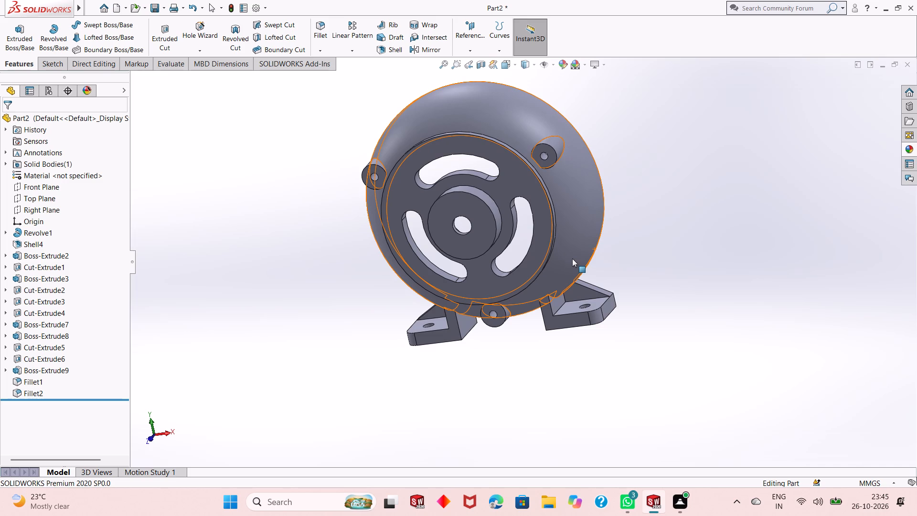
# Change the colour of the whole part to a light violet with a red value of 163.
pyautogui.click(565, 67)
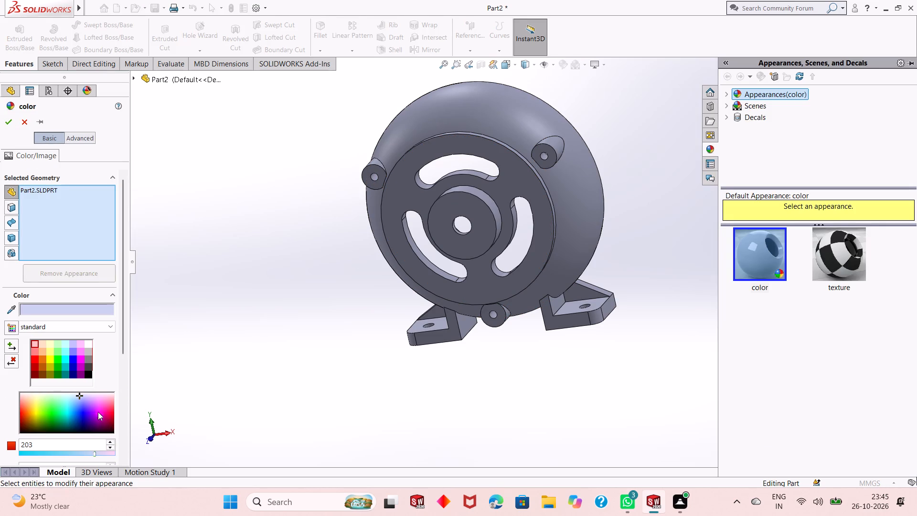
pyautogui.click(92, 408)
pyautogui.click(91, 402)
pyautogui.click(91, 399)
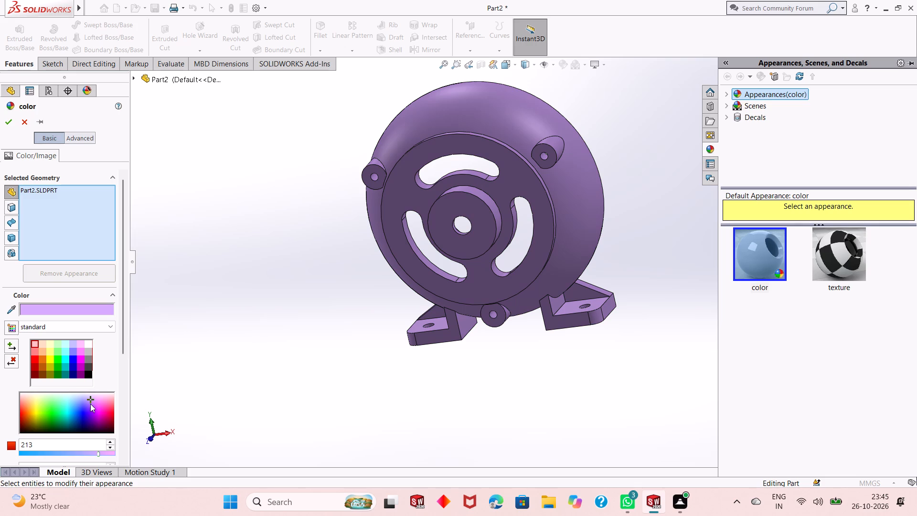
pyautogui.click(90, 405)
pyautogui.scroll(2, 277, 357)
pyautogui.moveTo(463, 303); pyautogui.dragTo(461, 303, button='middle')
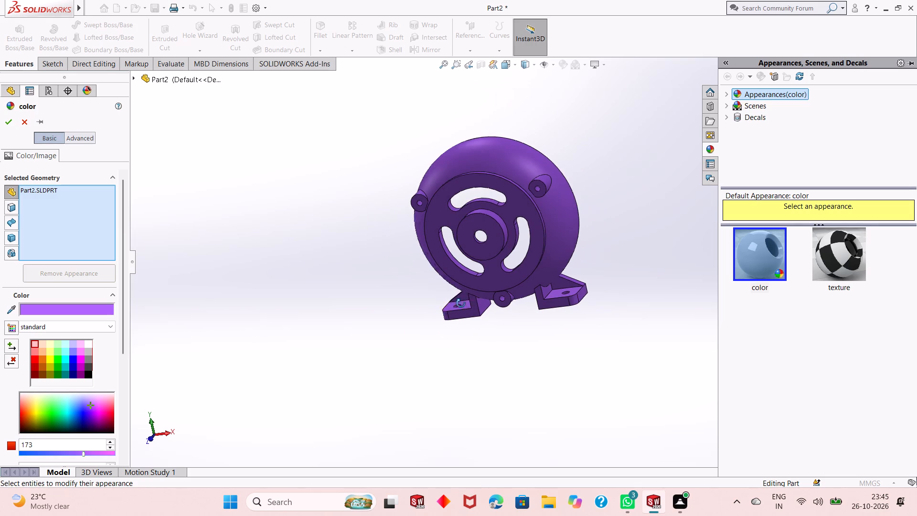
pyautogui.moveTo(461, 303); pyautogui.dragTo(428, 321, button='middle')
pyautogui.click(89, 406)
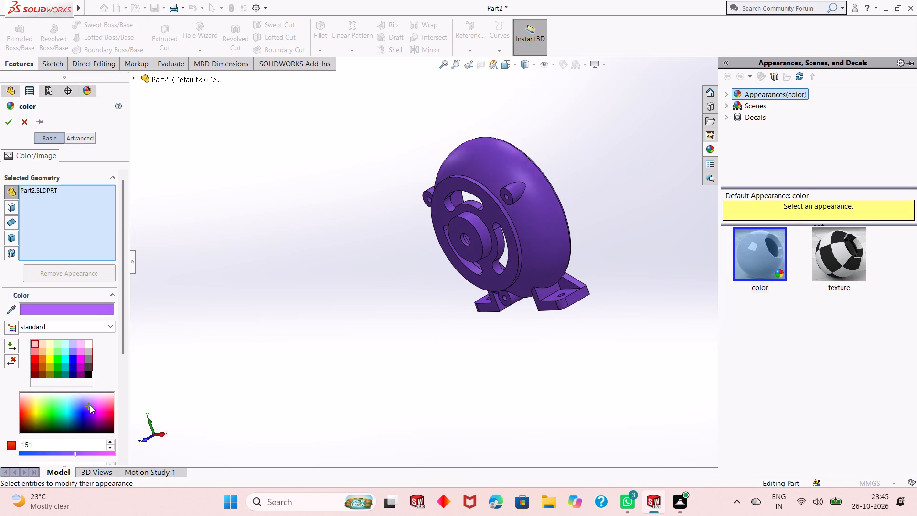
pyautogui.click(90, 406)
pyautogui.click(90, 409)
pyautogui.click(88, 405)
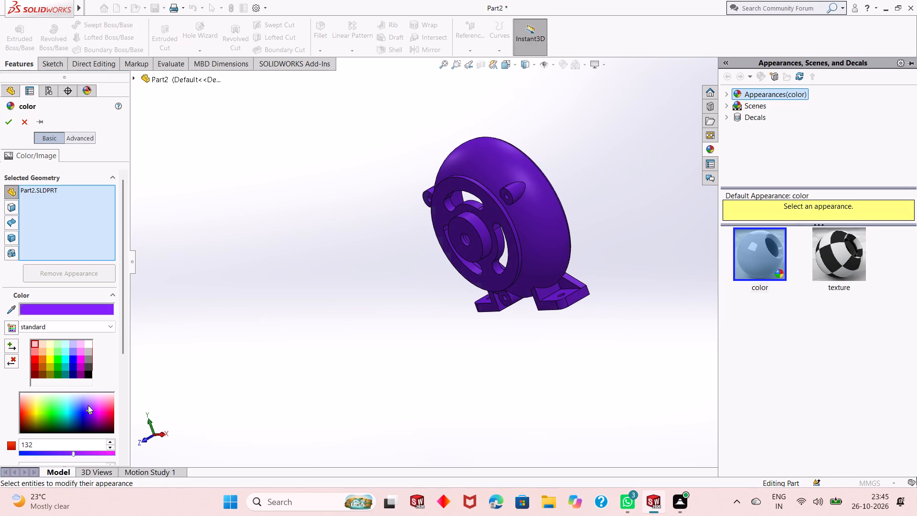
pyautogui.click(88, 405)
pyautogui.click(86, 402)
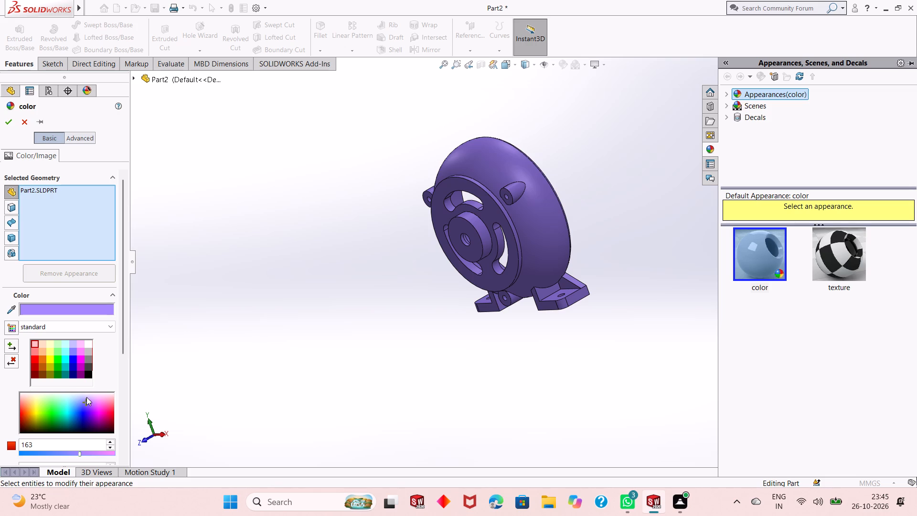
pyautogui.click(2, 127)
pyautogui.click(313, 258)
# Apply a grey appearance from the Metal category to the curved slots' cut feature, Cut-Extrude1, only.
pyautogui.moveTo(487, 246); pyautogui.dragTo(521, 221, button='middle')
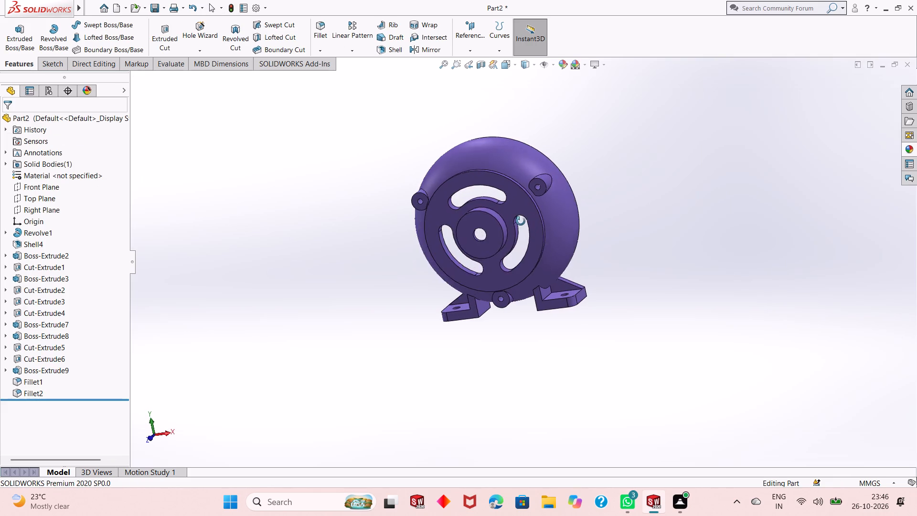
pyautogui.moveTo(521, 221); pyautogui.dragTo(502, 233, button='middle')
pyautogui.scroll(-1, 498, 231)
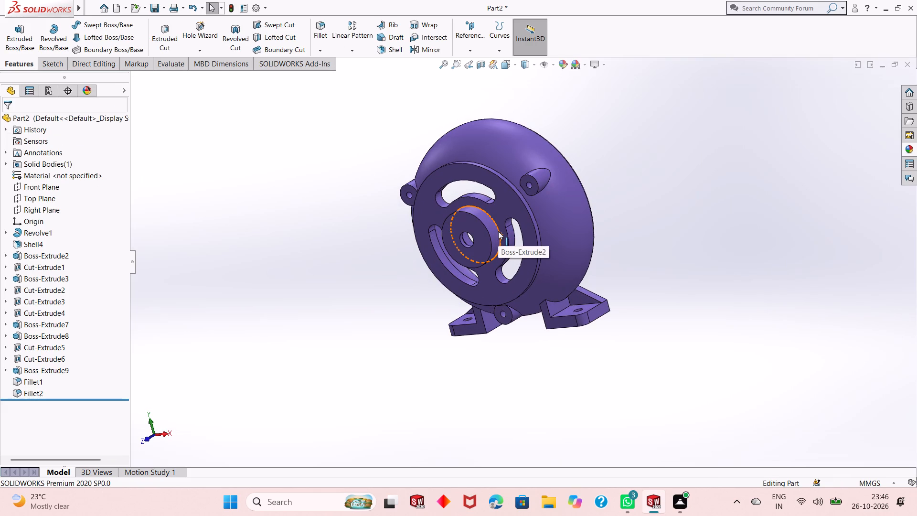
pyautogui.click(911, 149)
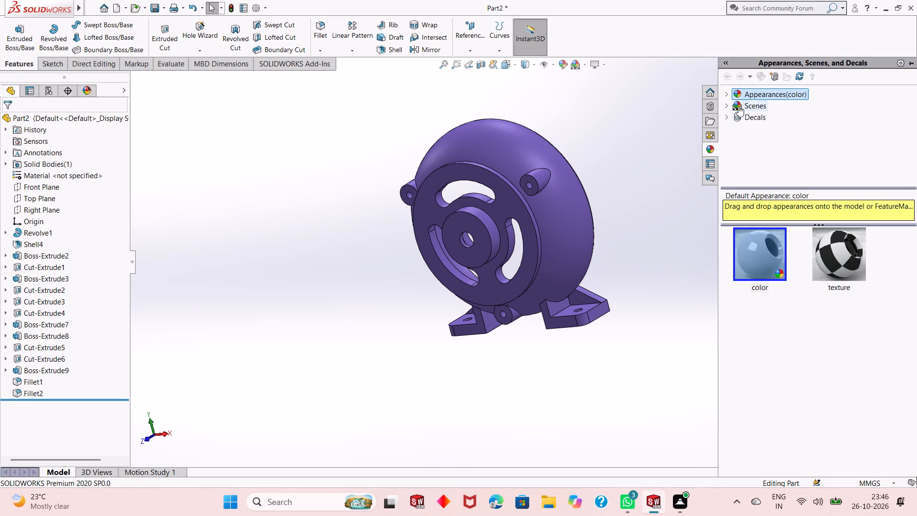
pyautogui.click(724, 95)
pyautogui.click(748, 118)
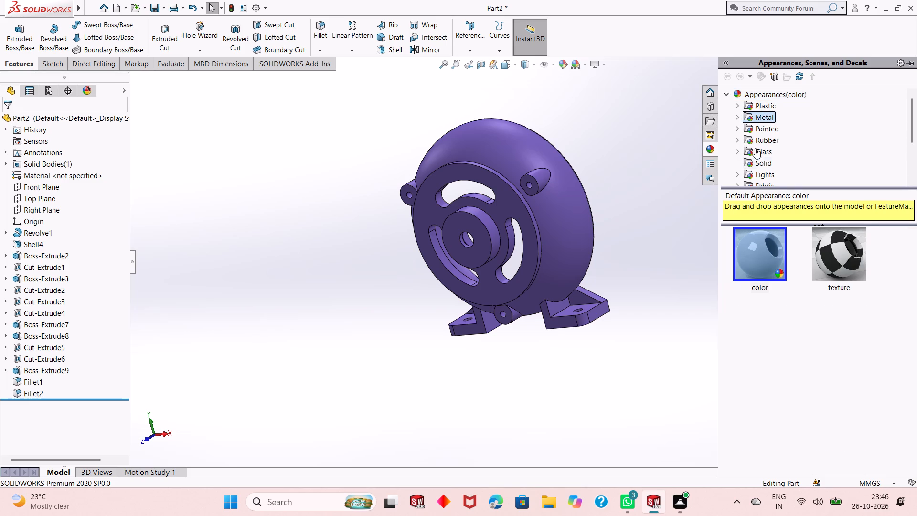
pyautogui.moveTo(769, 336); pyautogui.dragTo(498, 258)
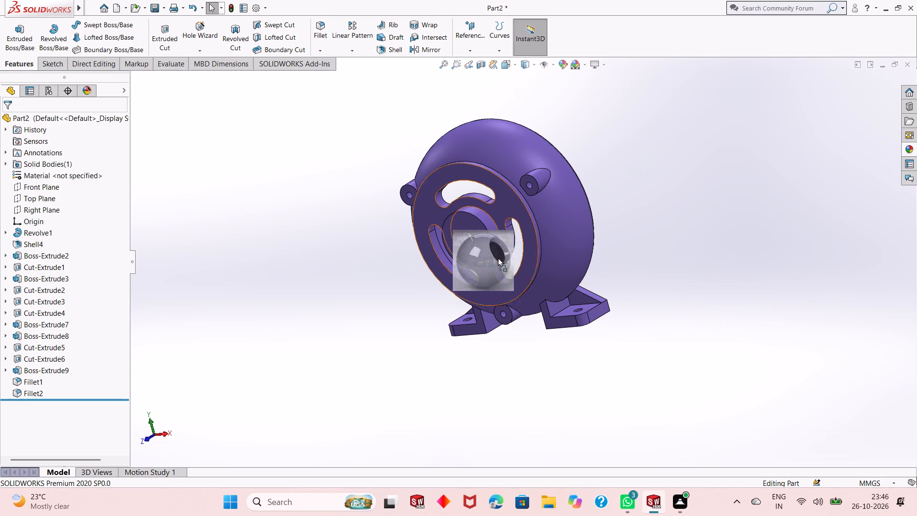
pyautogui.moveTo(498, 258); pyautogui.dragTo(464, 279)
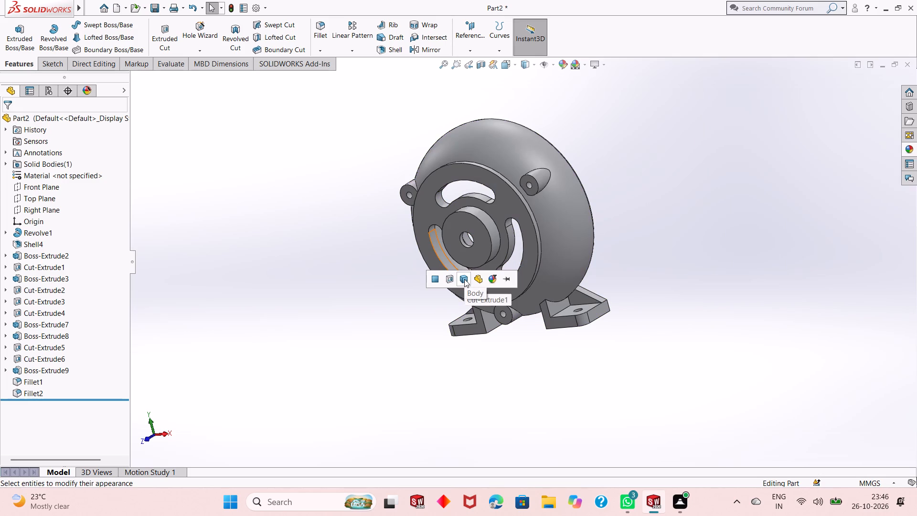
pyautogui.click(453, 279)
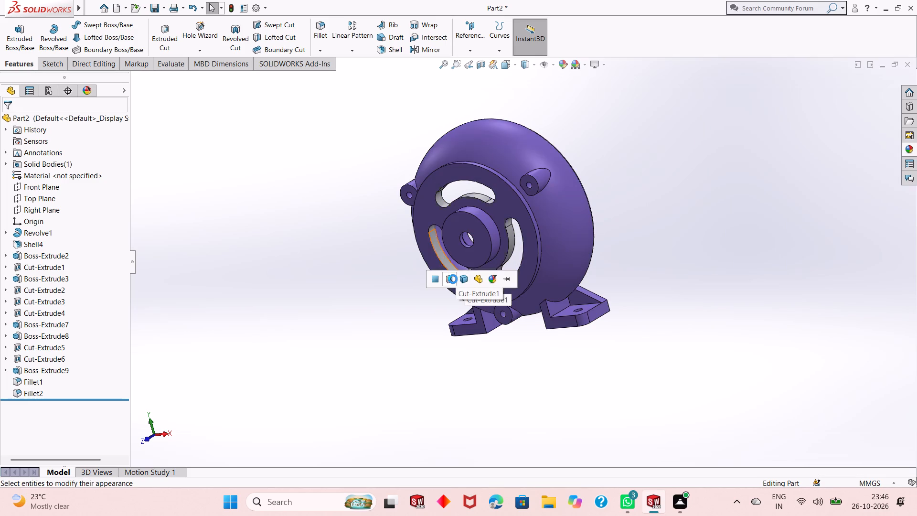
# Apply the polished aluminum appearance to the holes of the three outer bosses, the Cut-Extrude5 feature.
pyautogui.scroll(-2, 477, 255)
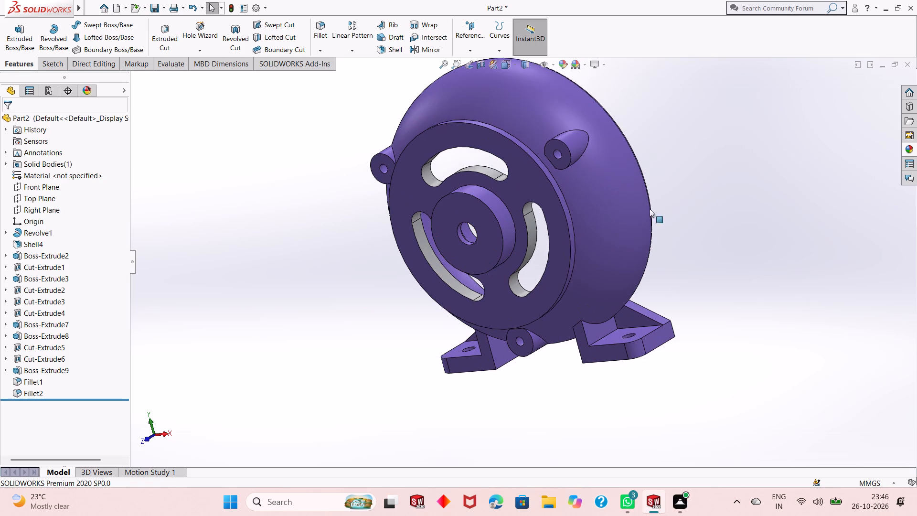
pyautogui.click(906, 146)
pyautogui.moveTo(757, 340); pyautogui.dragTo(712, 294)
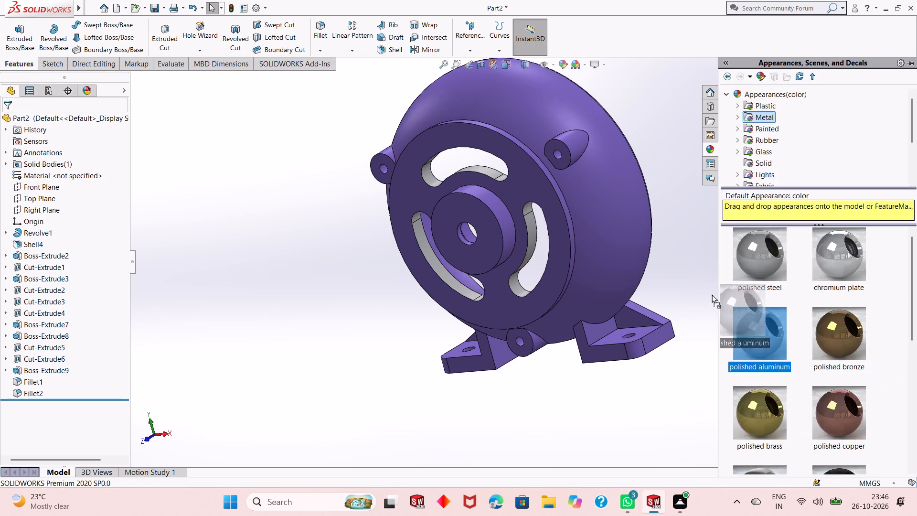
pyautogui.moveTo(712, 294); pyautogui.dragTo(556, 151)
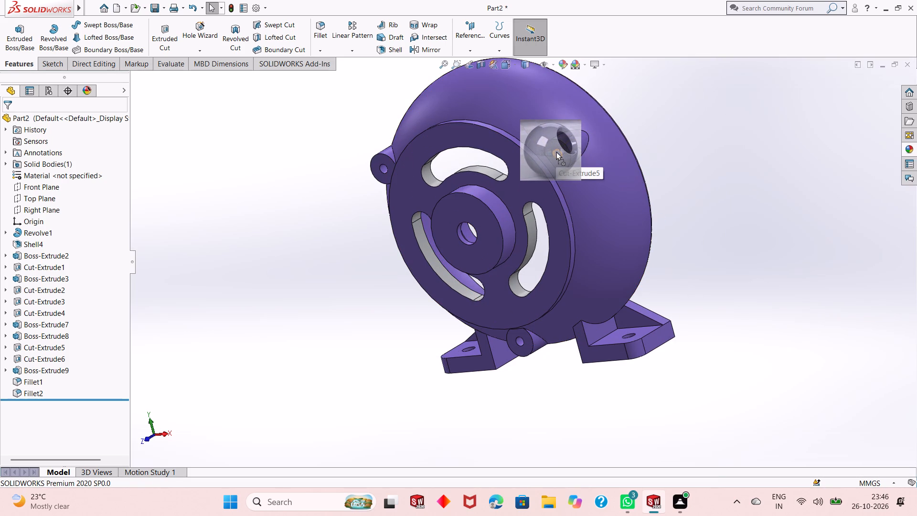
pyautogui.moveTo(556, 151); pyautogui.dragTo(557, 154)
pyautogui.click(557, 155)
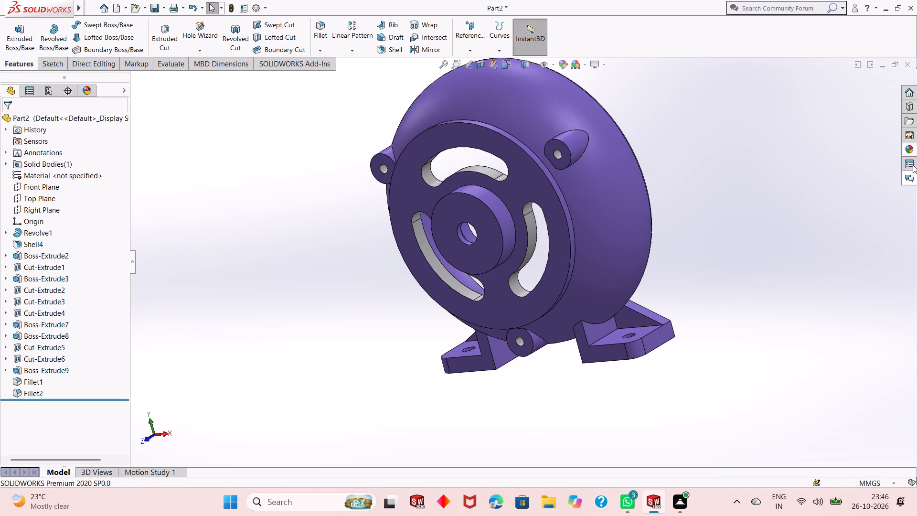
# Apply the polished aluminum appearance to the small through bore at the centre of the front hub.
pyautogui.click(912, 148)
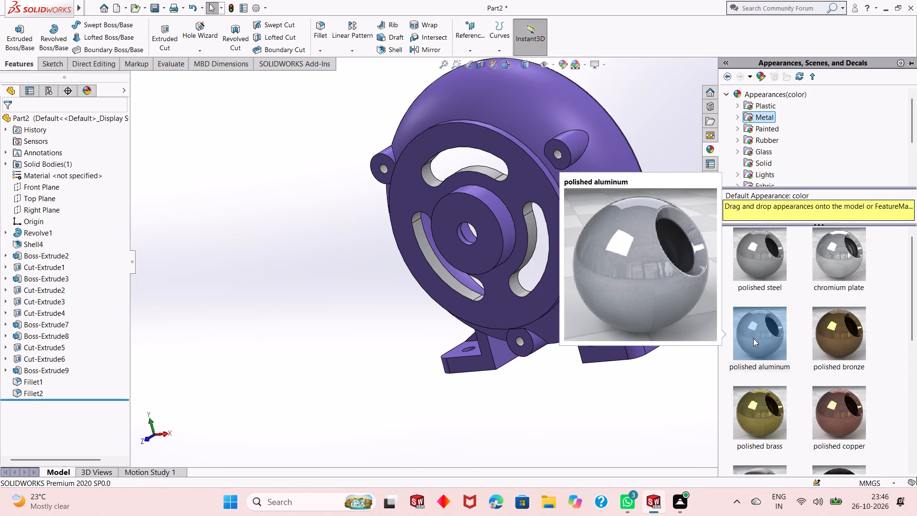
pyautogui.click(753, 338)
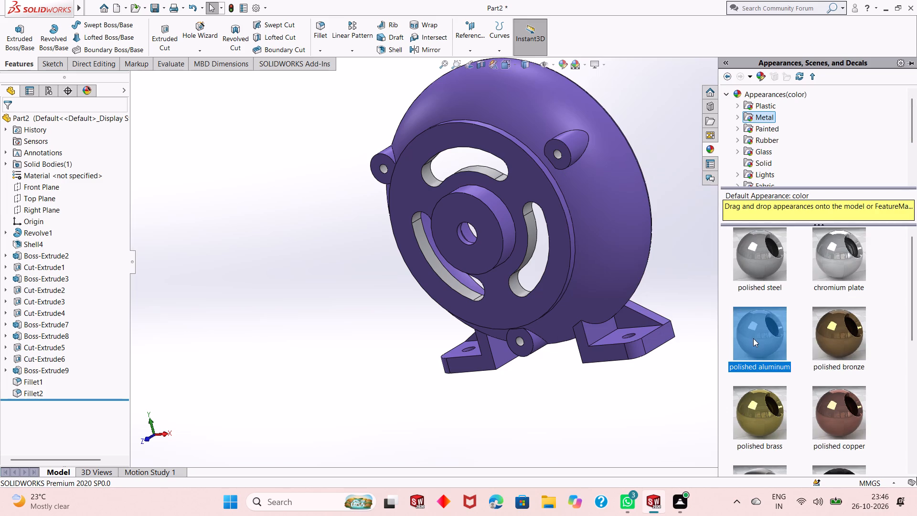
pyautogui.moveTo(753, 338); pyautogui.dragTo(458, 238)
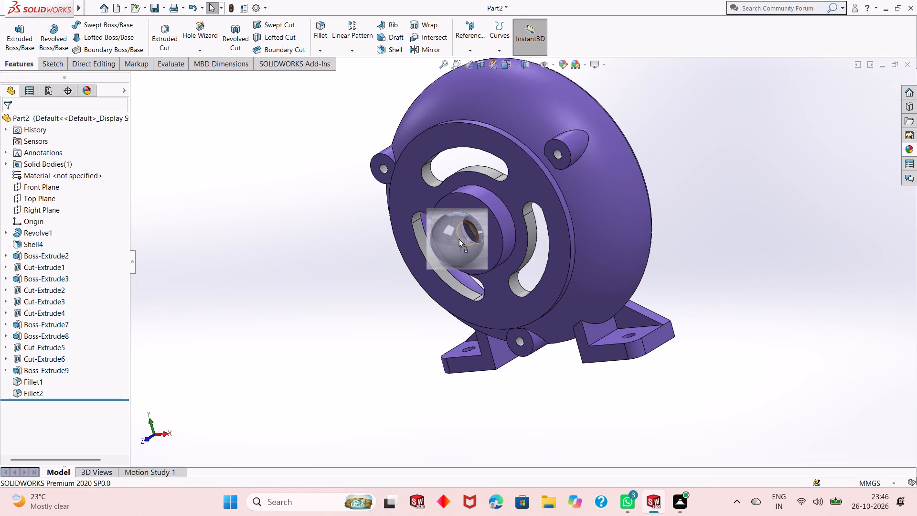
pyautogui.moveTo(458, 238); pyautogui.dragTo(462, 236)
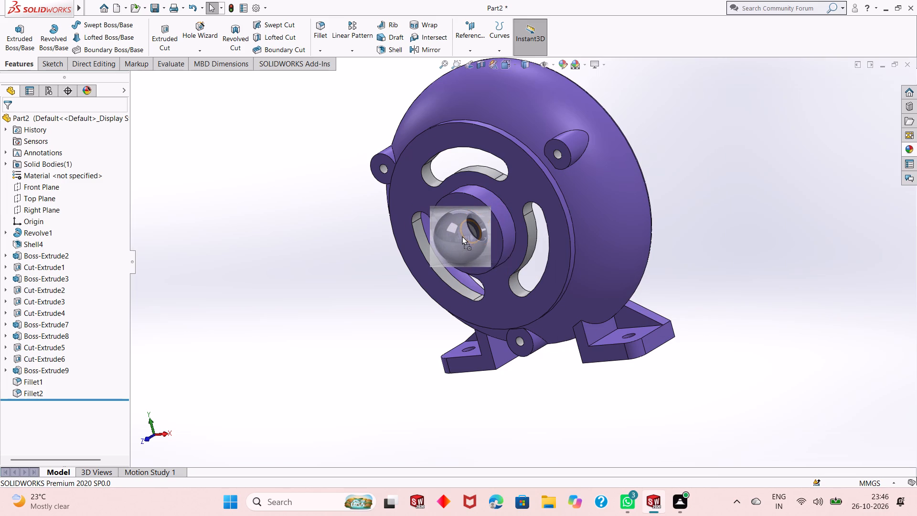
pyautogui.moveTo(462, 236); pyautogui.dragTo(462, 238)
pyautogui.click(461, 238)
# Apply the polished aluminum appearance to the cylindrical wall of the middle counterbore, Cut-Extrude3, inside the hub.
pyautogui.scroll(-2, 461, 235)
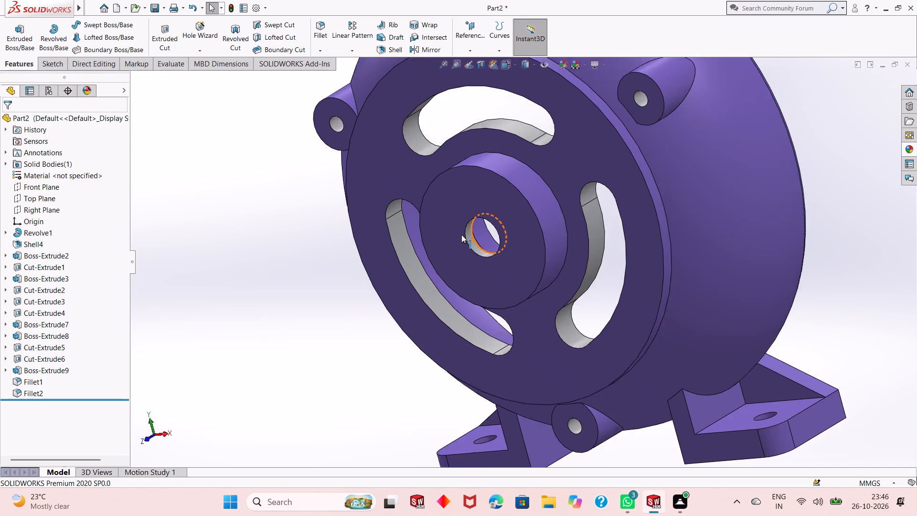
pyautogui.scroll(-4, 461, 235)
pyautogui.scroll(-3, 534, 244)
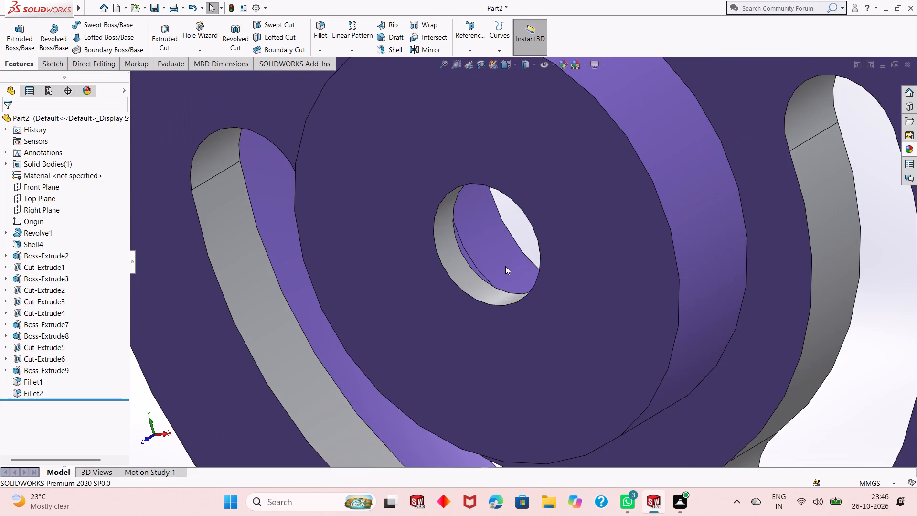
pyautogui.moveTo(504, 269); pyautogui.dragTo(516, 258, button='middle')
pyautogui.moveTo(516, 258); pyautogui.dragTo(378, 309, button='middle')
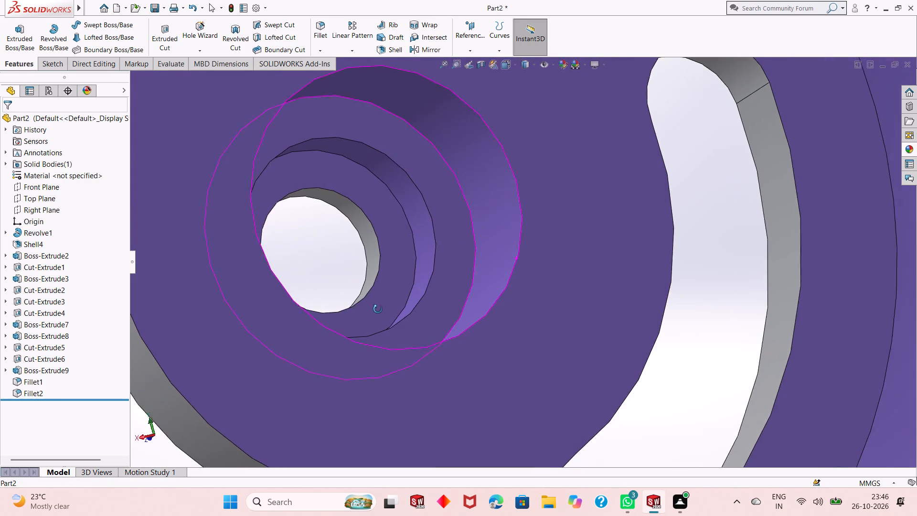
pyautogui.moveTo(378, 309); pyautogui.dragTo(394, 345, button='middle')
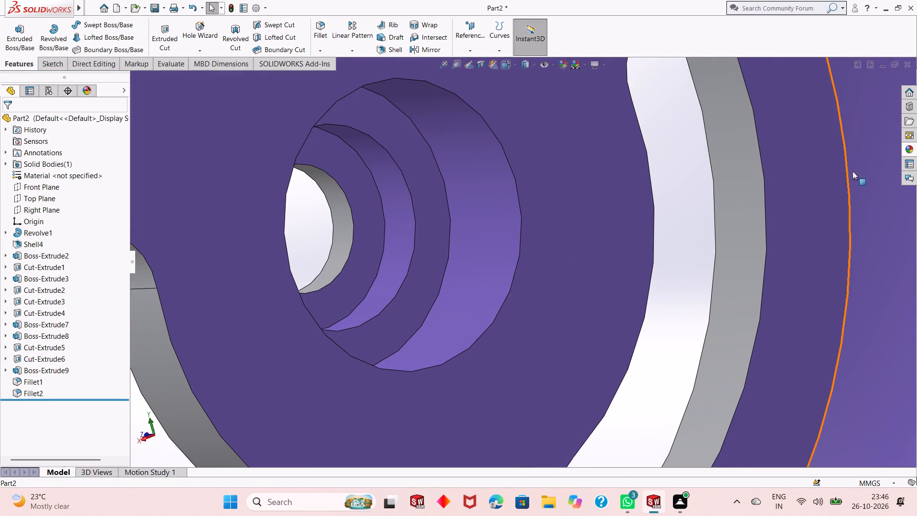
pyautogui.click(910, 149)
pyautogui.moveTo(772, 344); pyautogui.dragTo(455, 253)
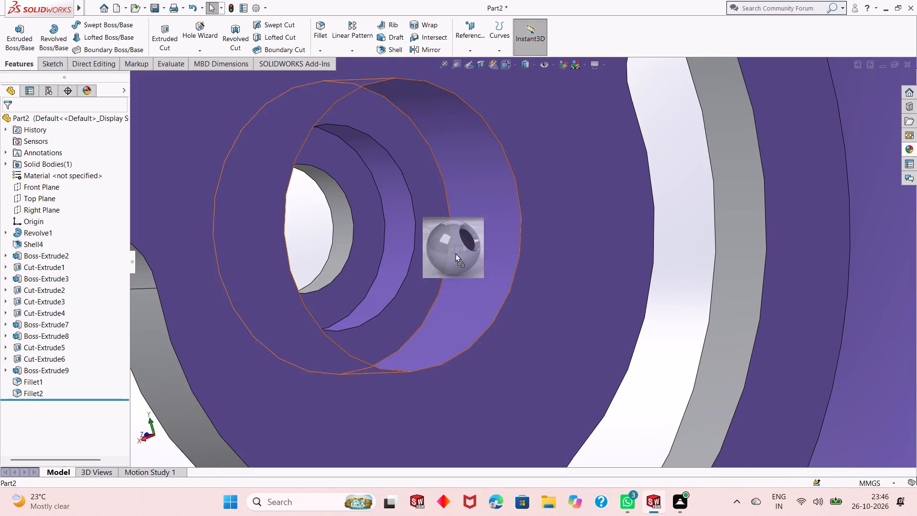
pyautogui.moveTo(455, 253); pyautogui.dragTo(400, 254)
pyautogui.click(389, 256)
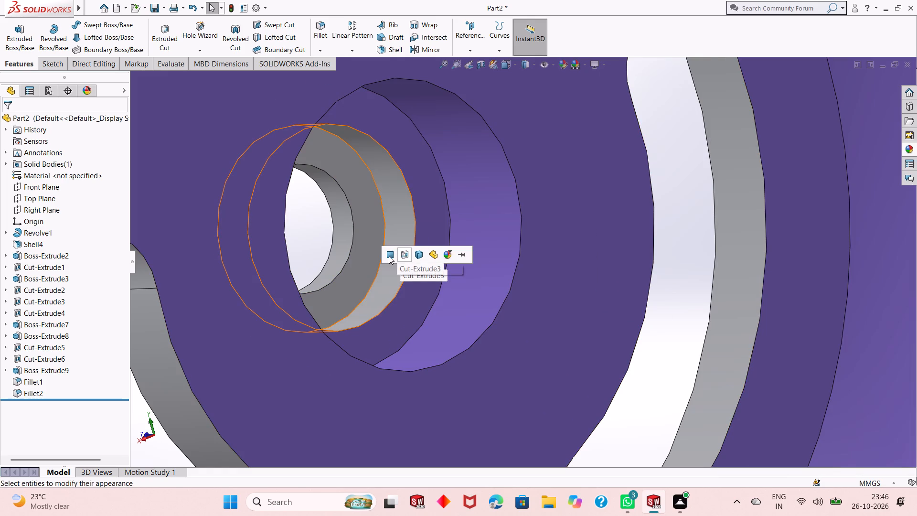
# Apply the polished aluminum appearance to the cylindrical wall of the largest counterbore inside the hub.
pyautogui.click(907, 149)
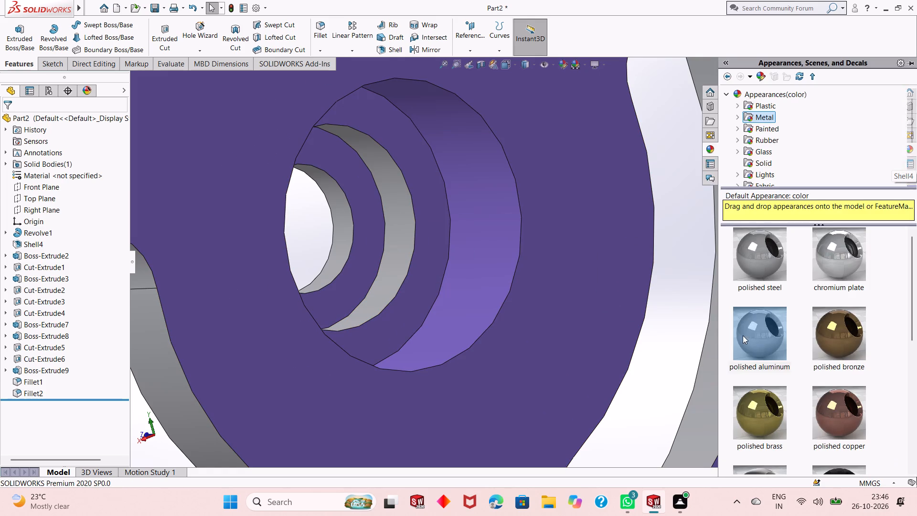
pyautogui.moveTo(749, 343); pyautogui.dragTo(503, 261)
pyautogui.click(503, 261)
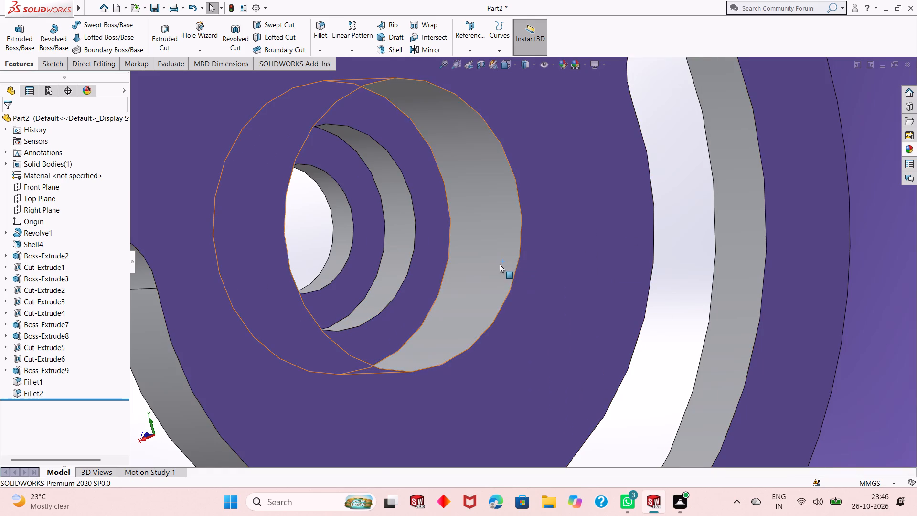
# Apply the polished aluminum appearance to the mounting holes in both feet, the Cut-Extrude6 feature.
pyautogui.scroll(6, 497, 304)
pyautogui.moveTo(494, 299); pyautogui.dragTo(510, 292, button='middle')
pyautogui.scroll(2, 510, 290)
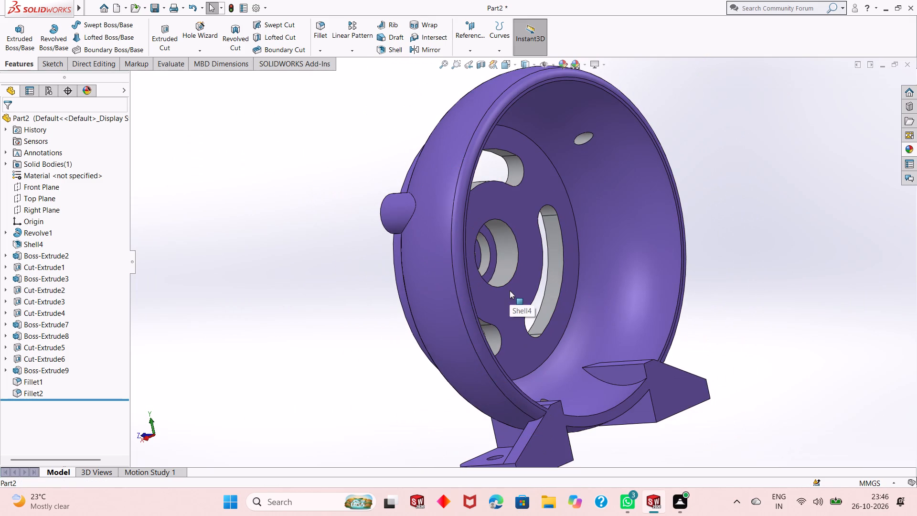
pyautogui.moveTo(505, 289); pyautogui.dragTo(615, 267, button='middle')
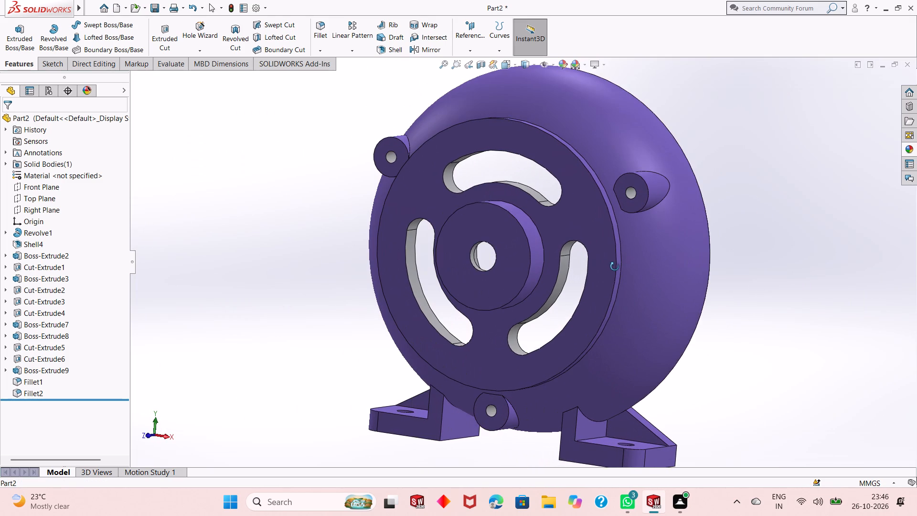
pyautogui.moveTo(615, 267); pyautogui.dragTo(594, 269, button='middle')
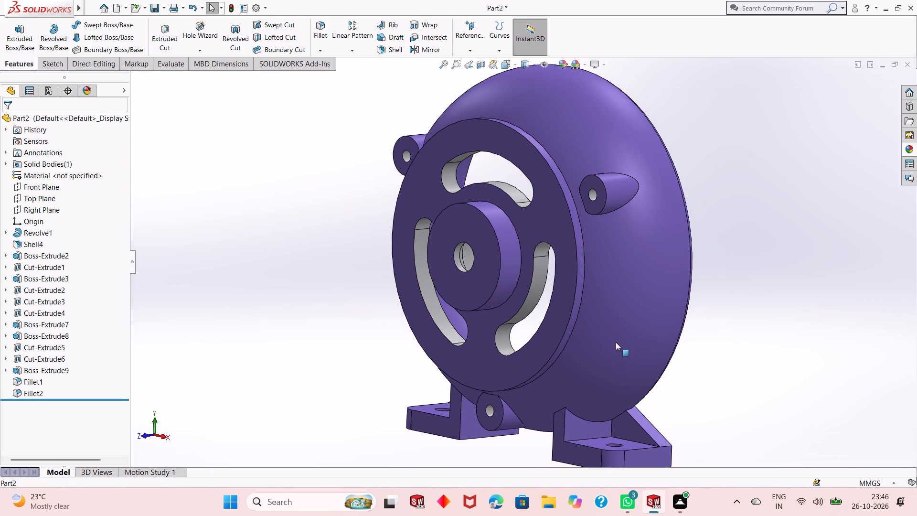
pyautogui.scroll(2, 589, 388)
pyautogui.moveTo(589, 388); pyautogui.dragTo(607, 457, button='middle')
pyautogui.scroll(-4, 600, 448)
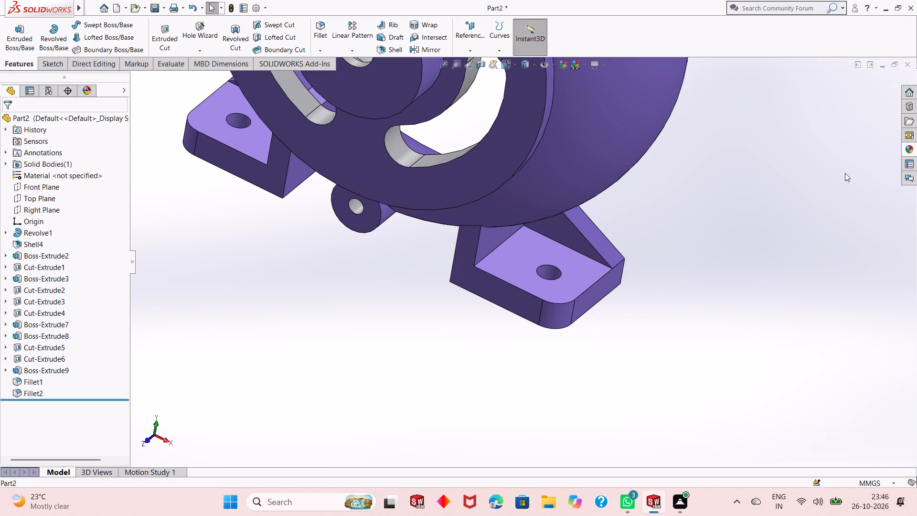
pyautogui.click(908, 150)
pyautogui.moveTo(749, 335); pyautogui.dragTo(511, 256)
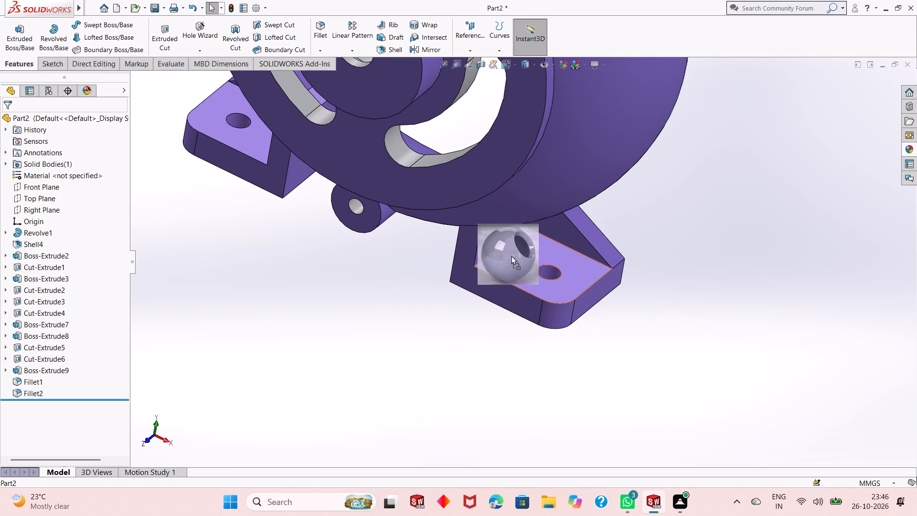
pyautogui.moveTo(511, 256); pyautogui.dragTo(554, 275)
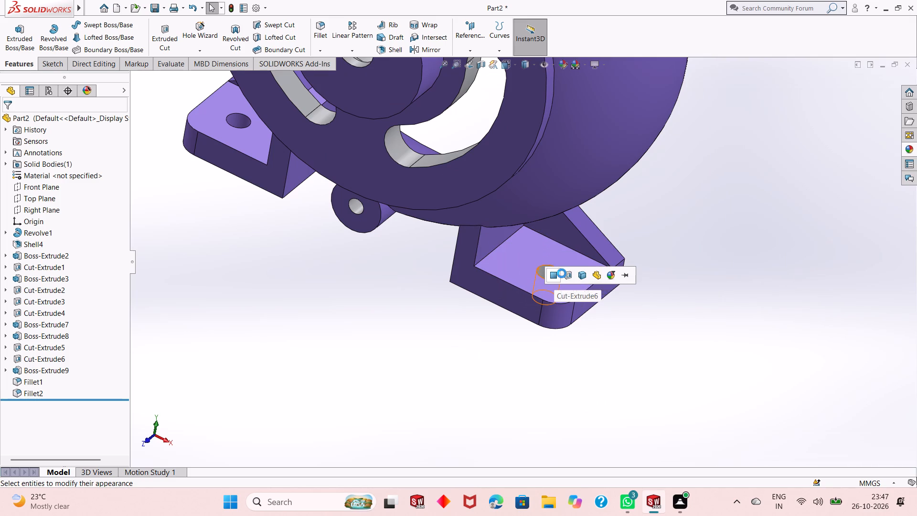
pyautogui.click(564, 273)
# Examine the coloured housing's front, side and open back, including its holes and feet, from several angles.
pyautogui.scroll(6, 465, 244)
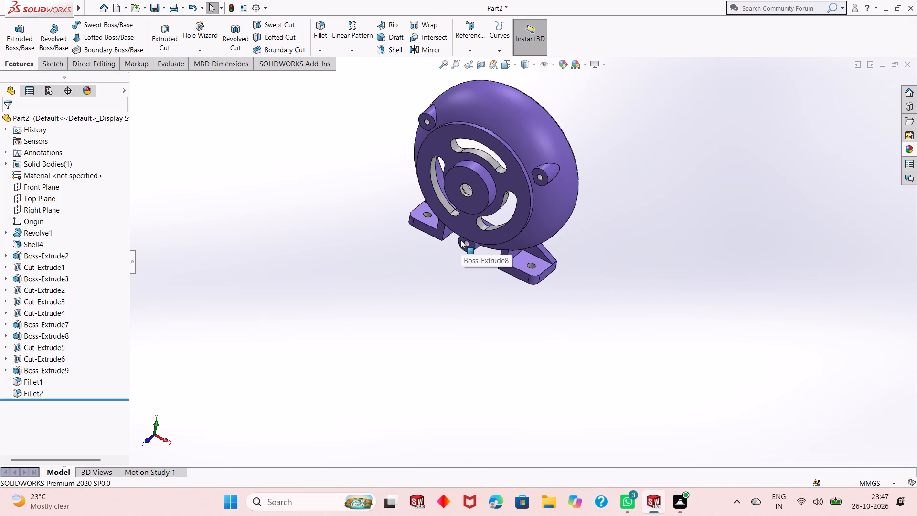
pyautogui.moveTo(460, 240); pyautogui.dragTo(463, 206, button='middle')
pyautogui.scroll(-1, 463, 204)
pyautogui.scroll(1, 463, 203)
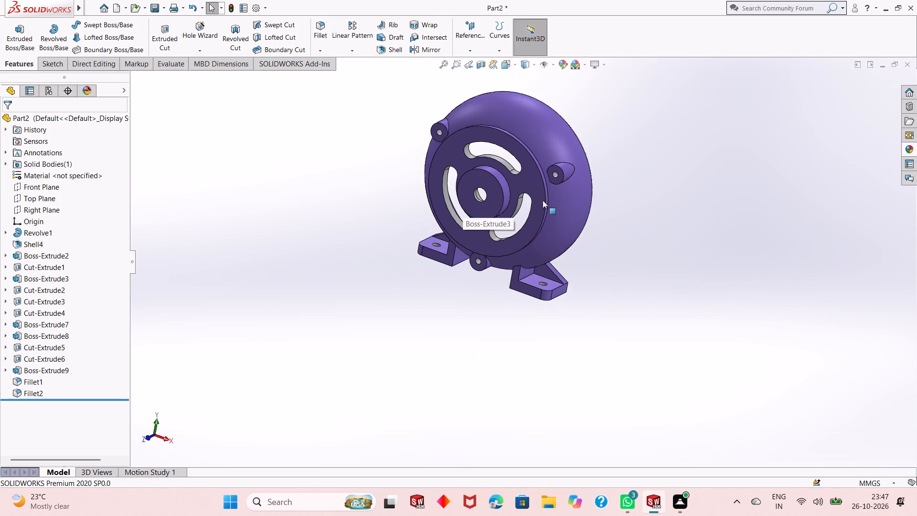
pyautogui.moveTo(629, 195); pyautogui.dragTo(557, 221, button='middle')
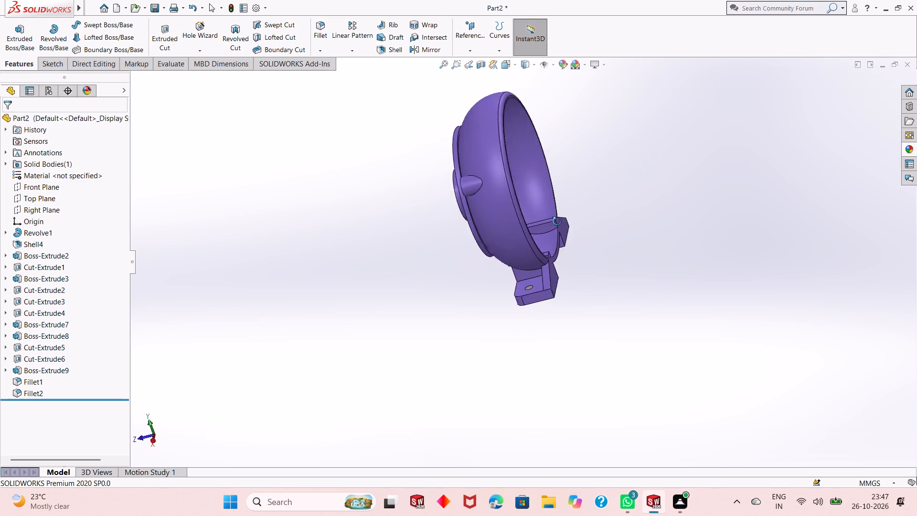
pyautogui.moveTo(557, 221); pyautogui.dragTo(608, 187, button='middle')
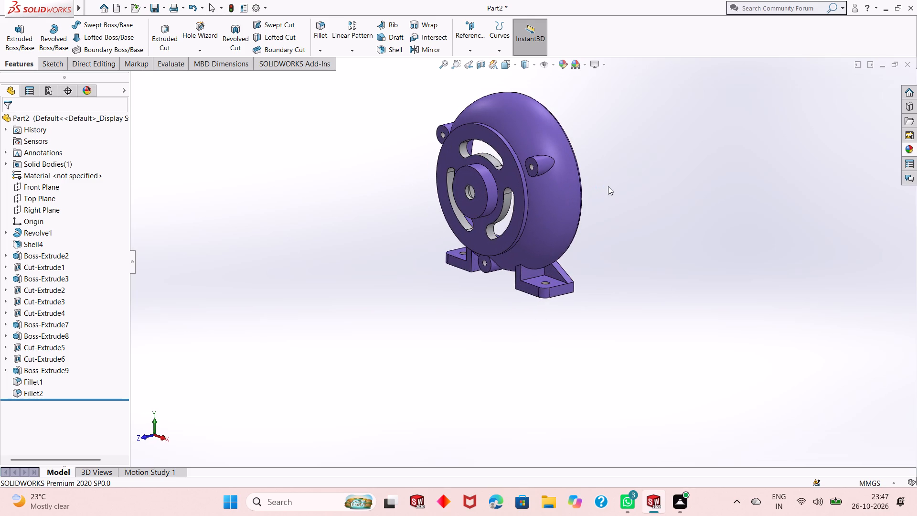
pyautogui.moveTo(495, 166); pyautogui.dragTo(499, 180, button='middle')
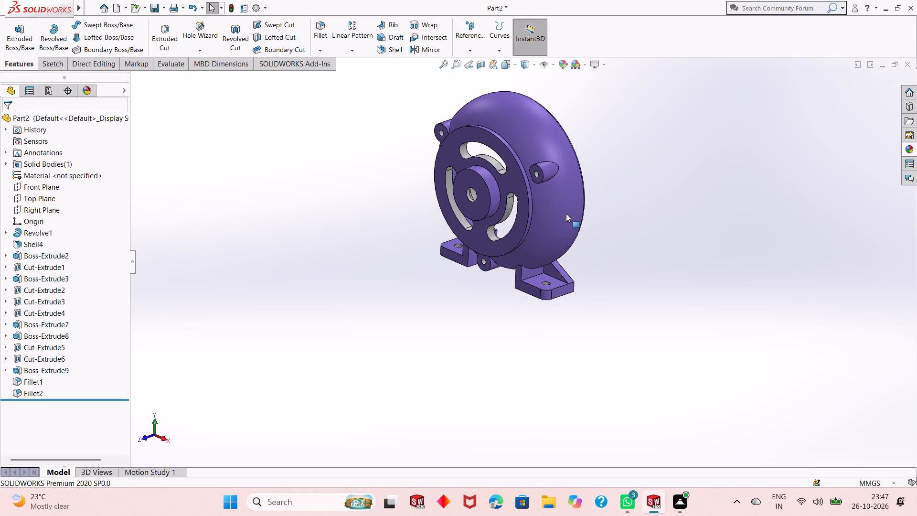
pyautogui.moveTo(583, 227); pyautogui.dragTo(576, 220, button='middle')
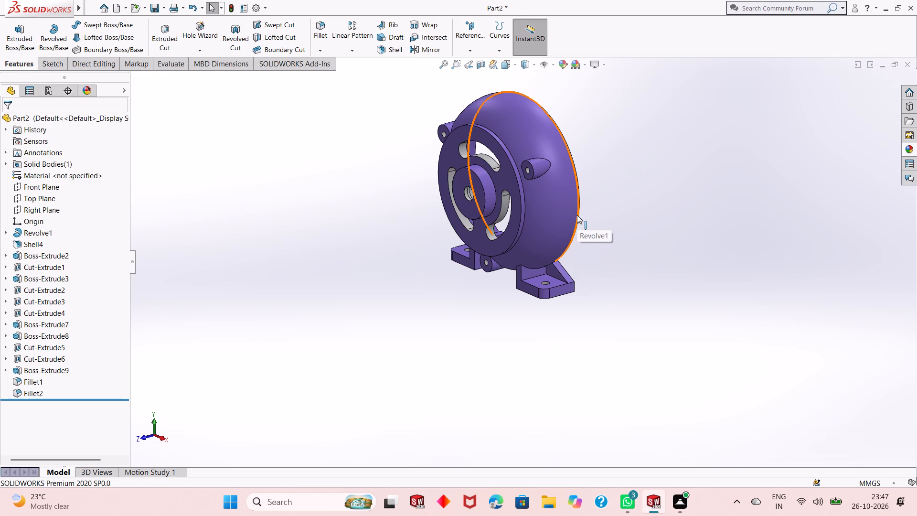
pyautogui.moveTo(576, 219); pyautogui.dragTo(598, 215, button='middle')
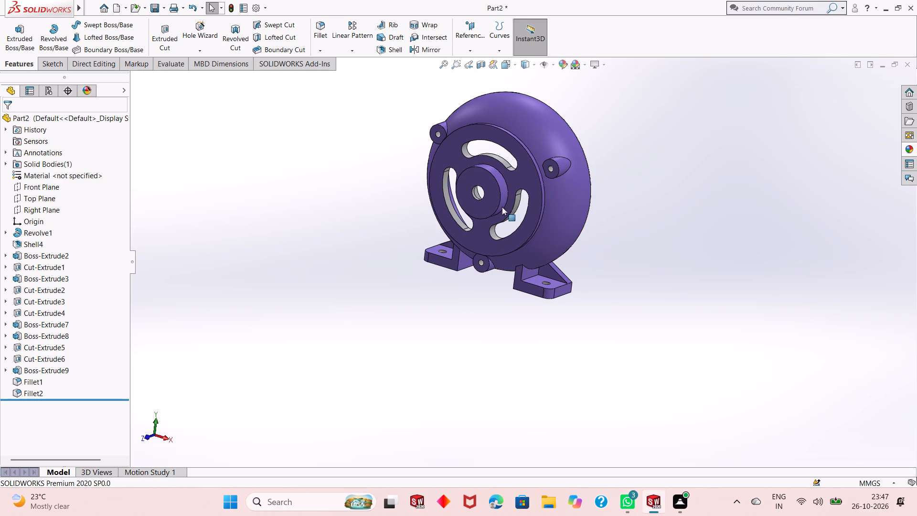
pyautogui.scroll(1, 494, 194)
pyautogui.scroll(-2, 506, 154)
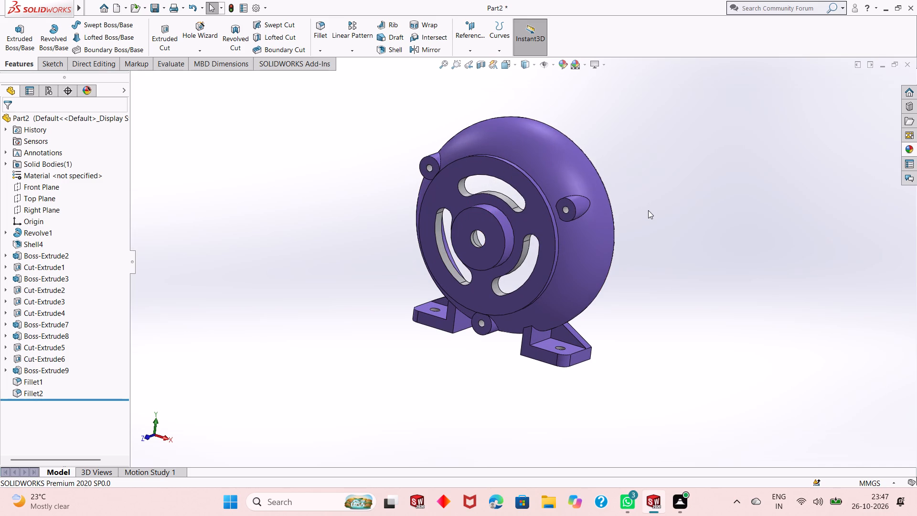
pyautogui.moveTo(617, 252); pyautogui.dragTo(567, 276, button='middle')
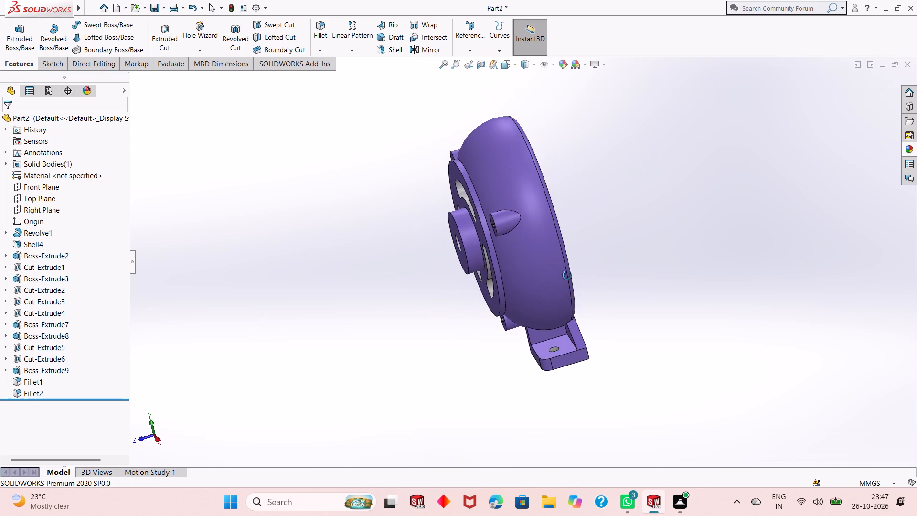
pyautogui.moveTo(567, 276); pyautogui.dragTo(541, 280, button='middle')
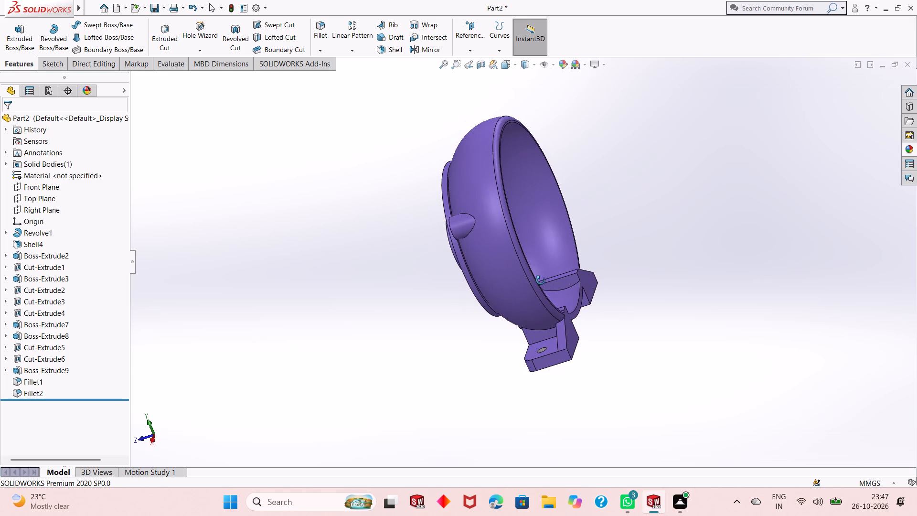
pyautogui.moveTo(541, 280); pyautogui.dragTo(543, 280, button='middle')
# Edit Fillet1 on the housing's open rim, trying radii of 10, 5 and 8 mm before setting it to 6 mm.
pyautogui.click(264, 209)
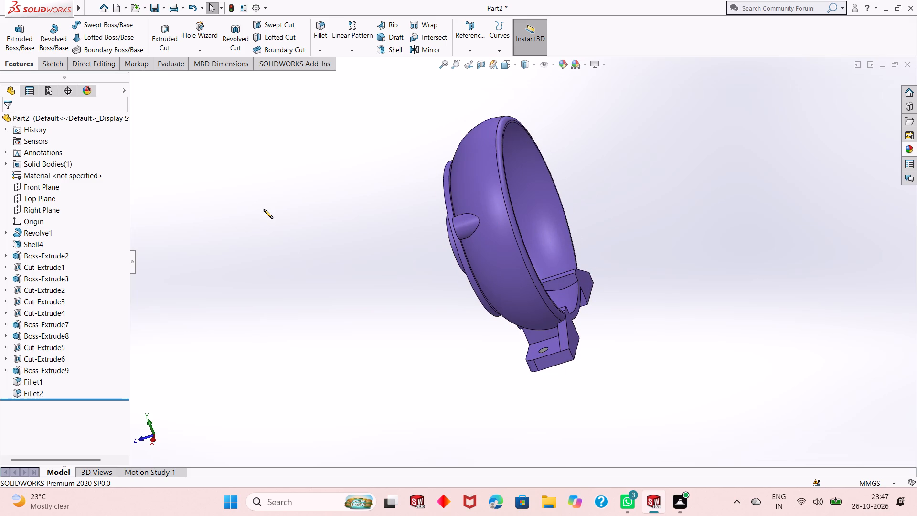
pyautogui.click(33, 378)
pyautogui.click(46, 352)
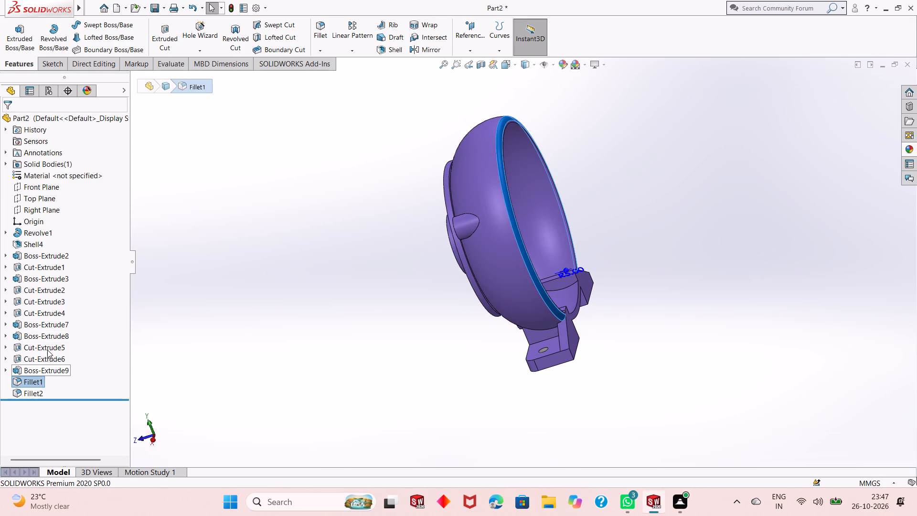
pyautogui.write('10')
pyautogui.press('Return')
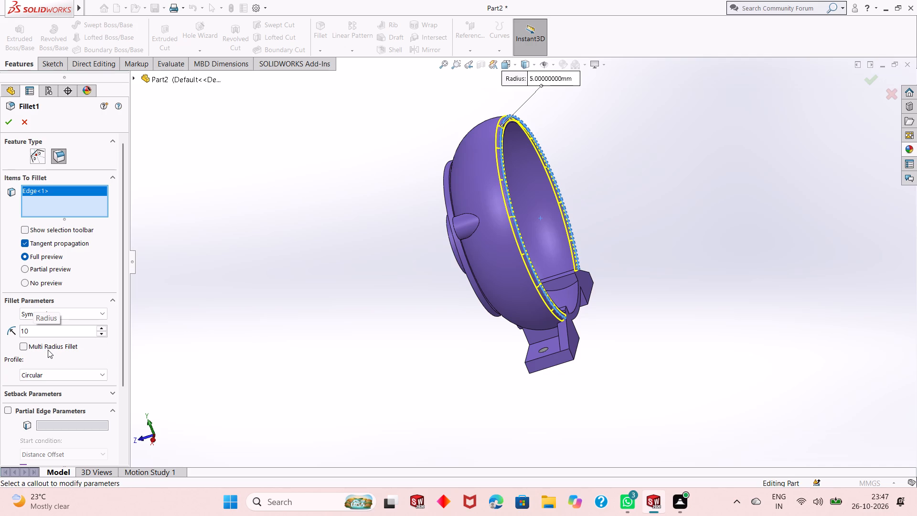
pyautogui.press('5')
pyautogui.press('Return')
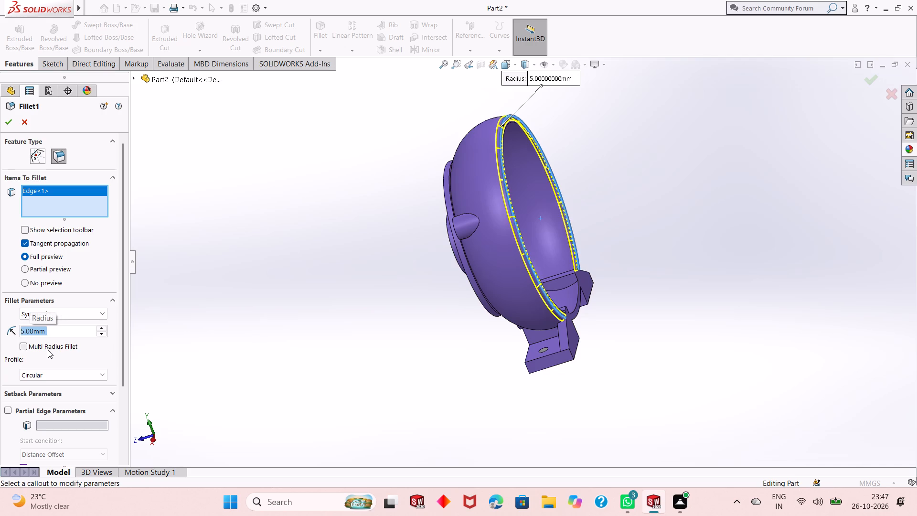
pyautogui.press('8')
pyautogui.press('Return')
pyautogui.press('8')
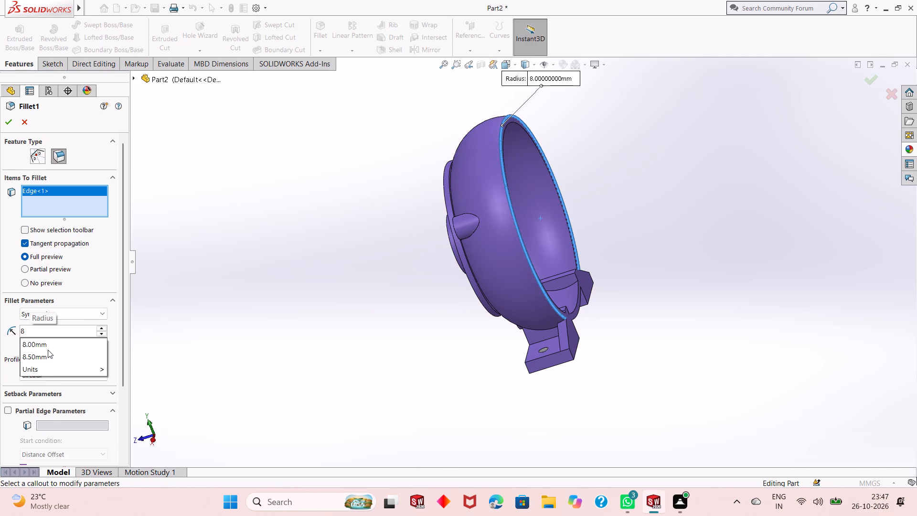
pyautogui.press('BackSpace')
pyautogui.press('6')
pyautogui.press('Return')
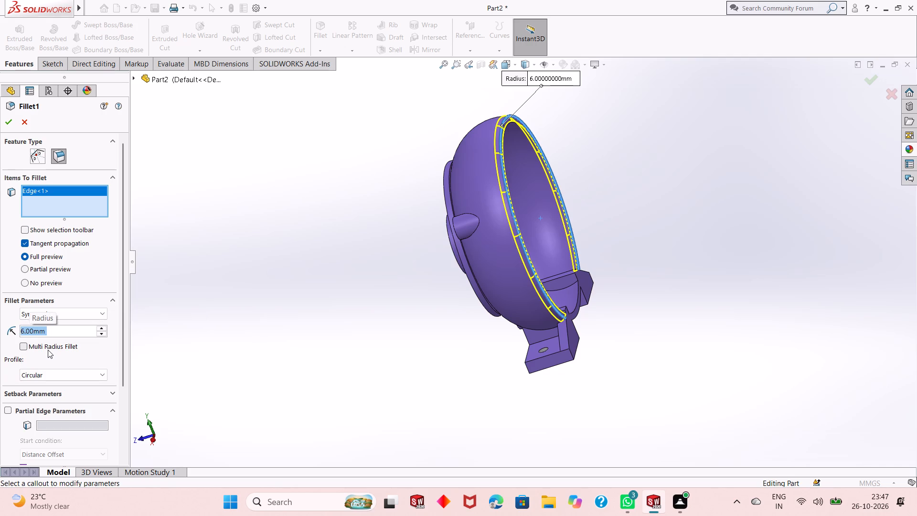
pyautogui.click(7, 119)
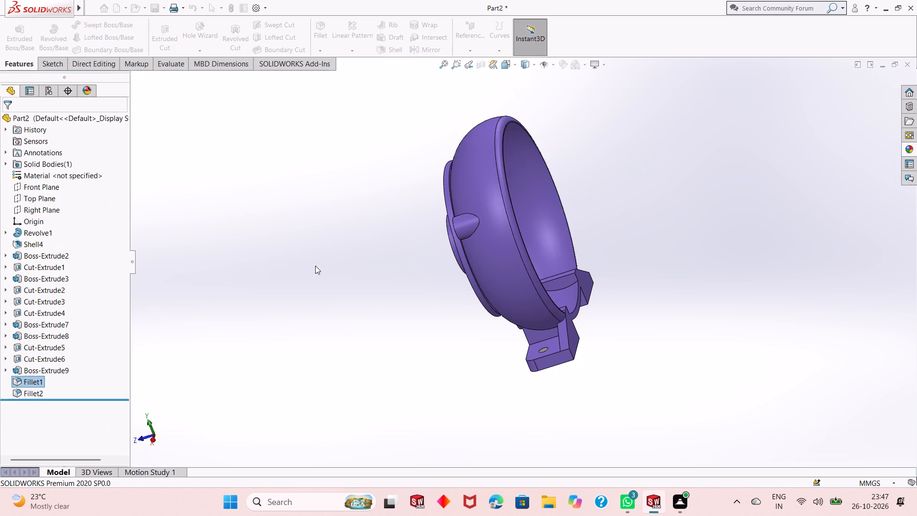
# Show the housing's slotted front at an angle and save the part as Motor end cap housing in the Dp SolidWorks folder.
pyautogui.moveTo(321, 270); pyautogui.dragTo(367, 251, button='middle')
pyautogui.scroll(1, 372, 251)
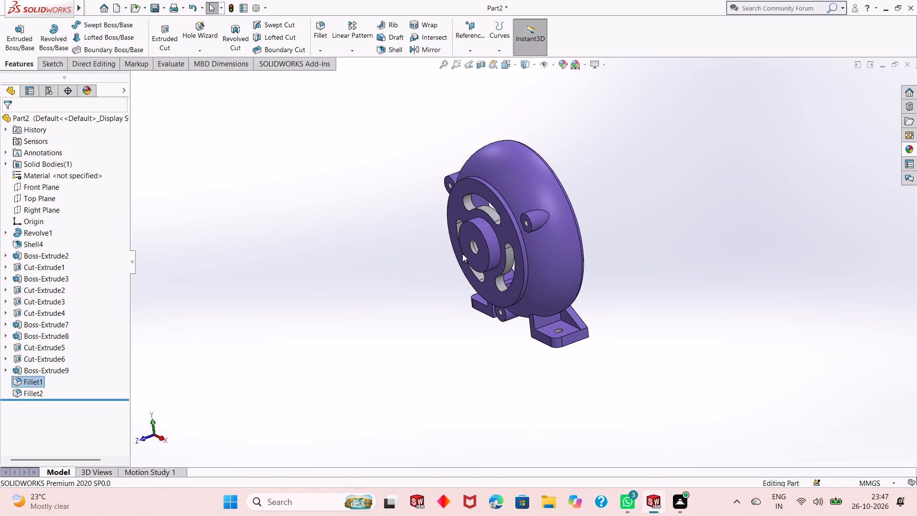
pyautogui.moveTo(475, 269); pyautogui.dragTo(502, 254, button='middle')
pyautogui.scroll(-2, 506, 243)
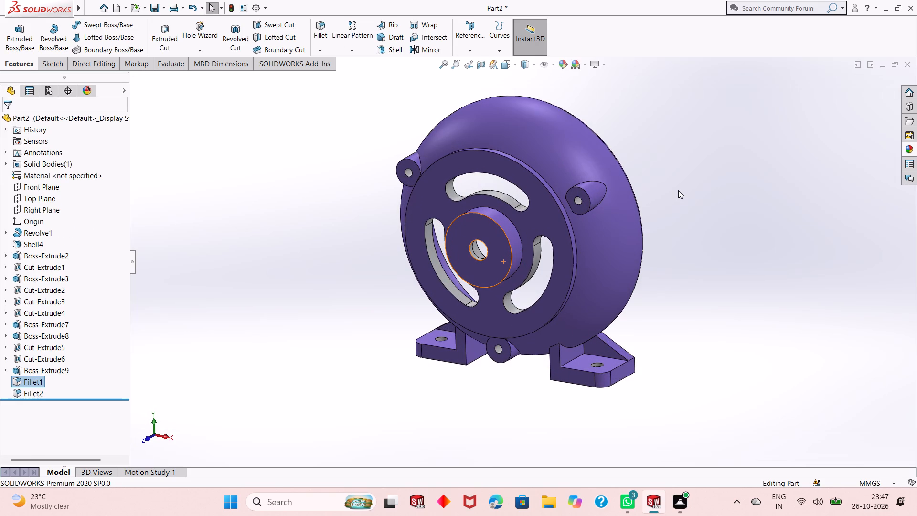
pyautogui.hotkey('ctrl', 's')
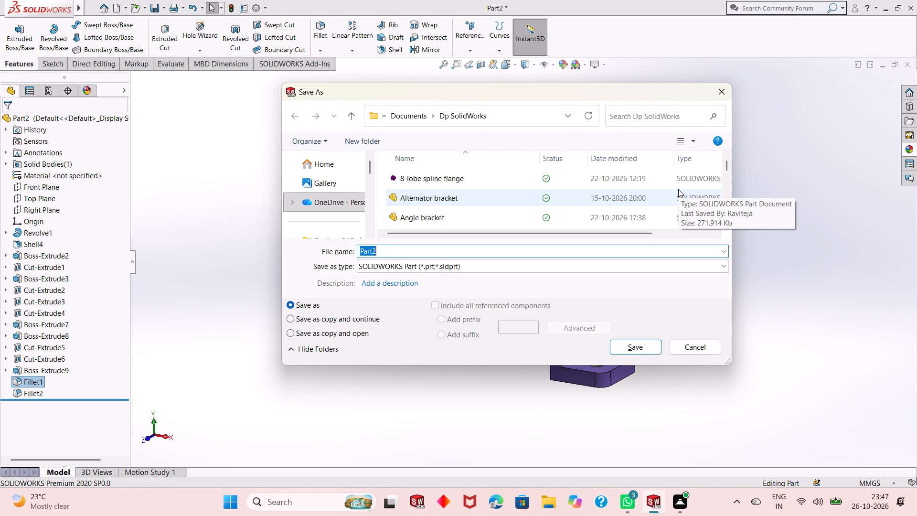
pyautogui.write('Motor end')
pyautogui.press('space')
pyautogui.write('cap')
pyautogui.press('space')
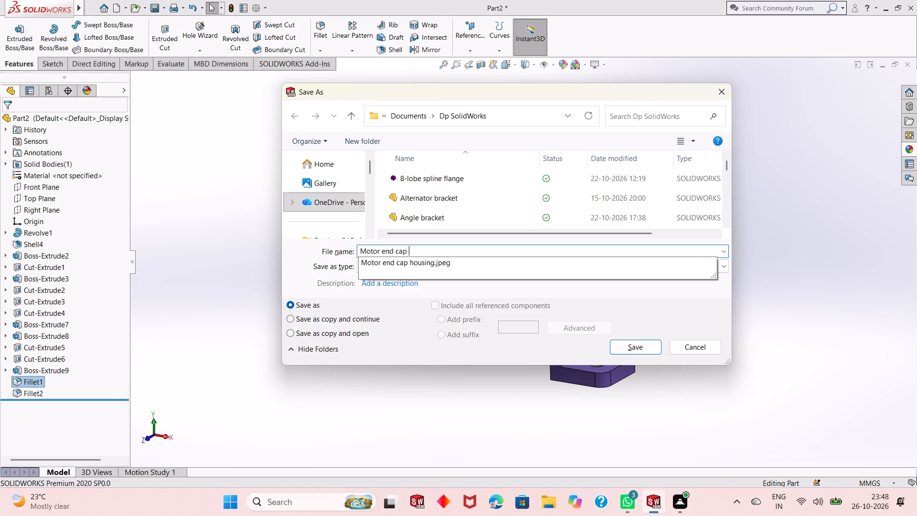
pyautogui.write('housing')
pyautogui.press('Return')
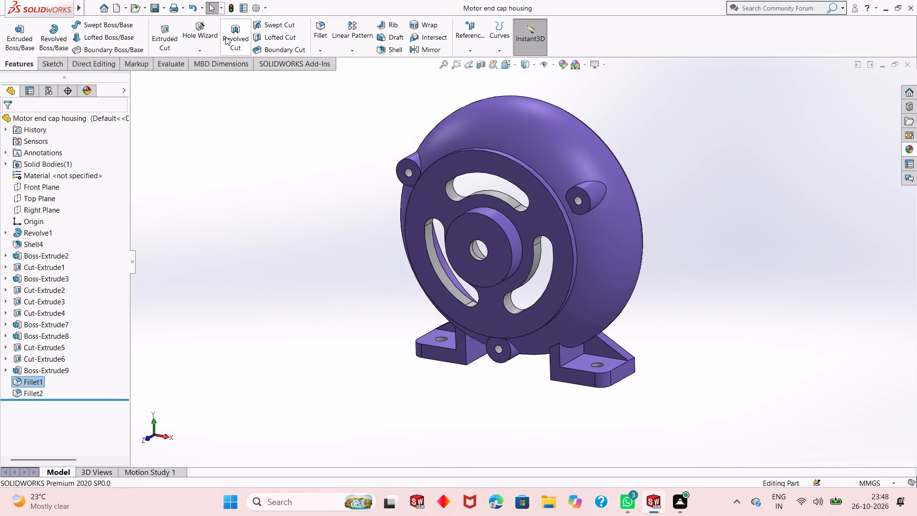
# Save a PDF copy of the part under the name Motor end cap housing in the same folder.
pyautogui.click(161, 8)
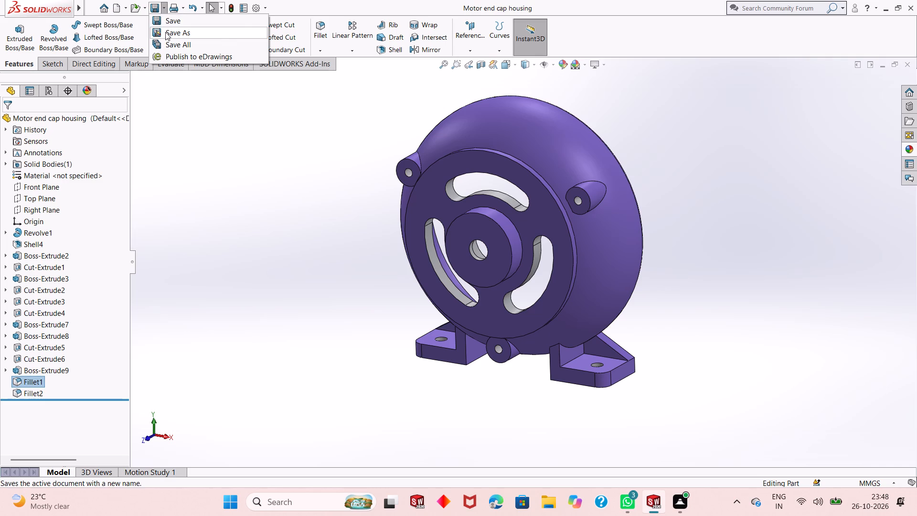
pyautogui.click(165, 32)
pyautogui.click(399, 264)
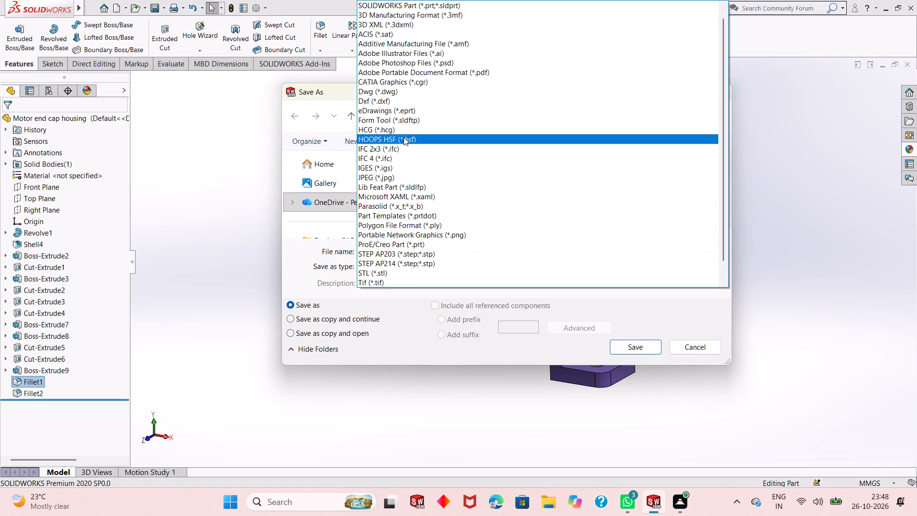
pyautogui.click(436, 73)
pyautogui.click(636, 368)
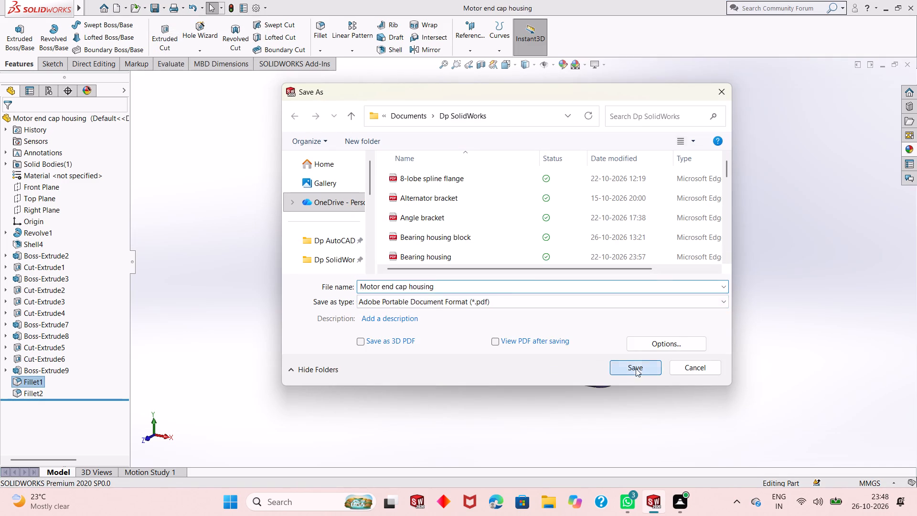